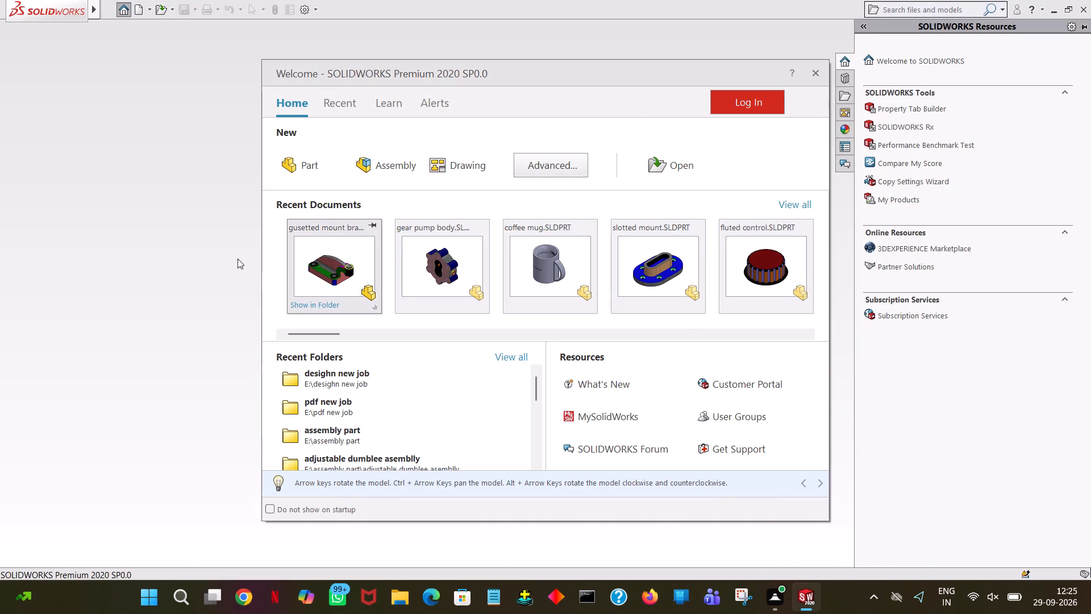
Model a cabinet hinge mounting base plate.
Create a new part document.
double_click(297, 162)
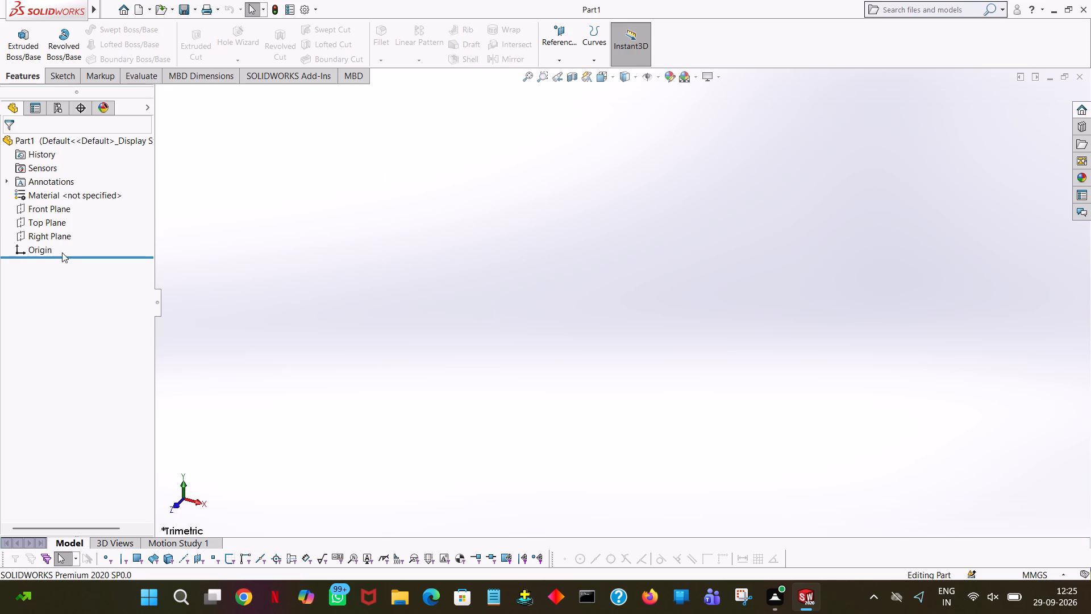
Start a new sketch on the Top Plane.
left_click(43, 223)
left_click(55, 204)
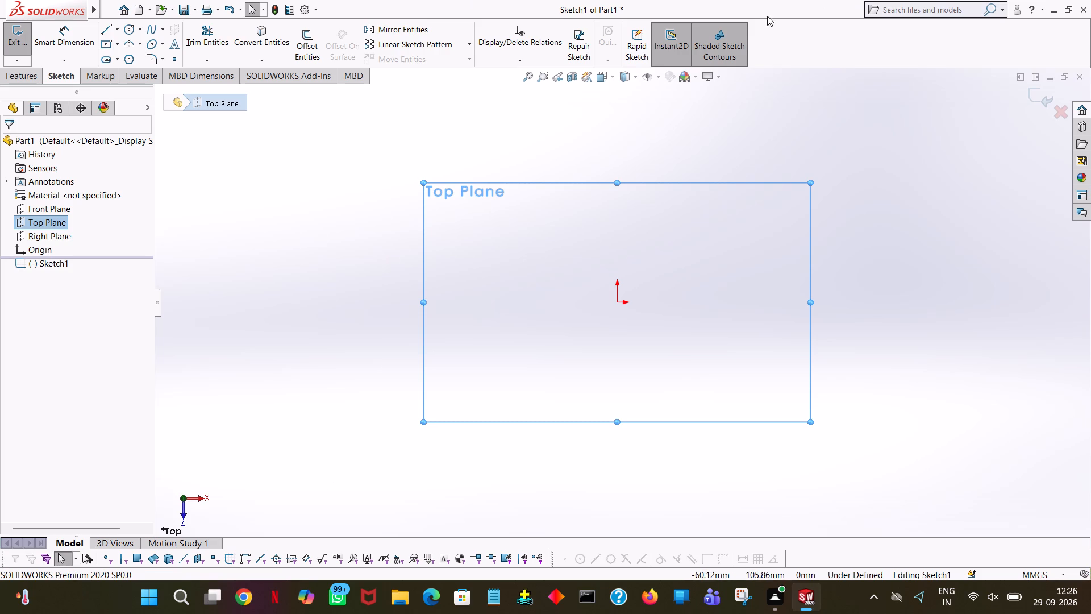
Sketch a horizontal line about 79 mm long, starting at the origin and running in the positive X direction.
left_click(103, 30)
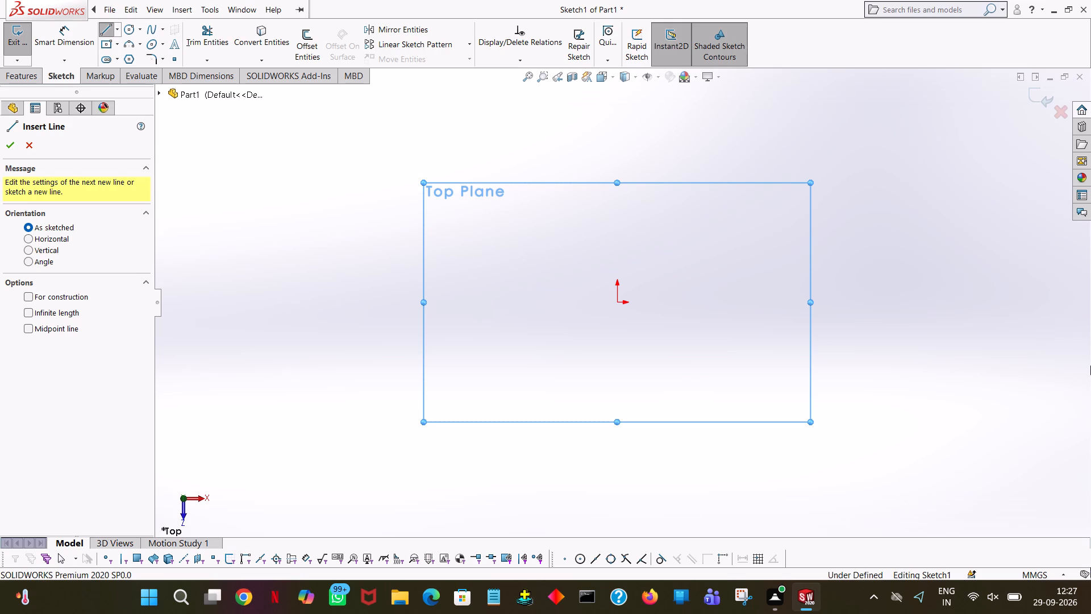
left_click(616, 301)
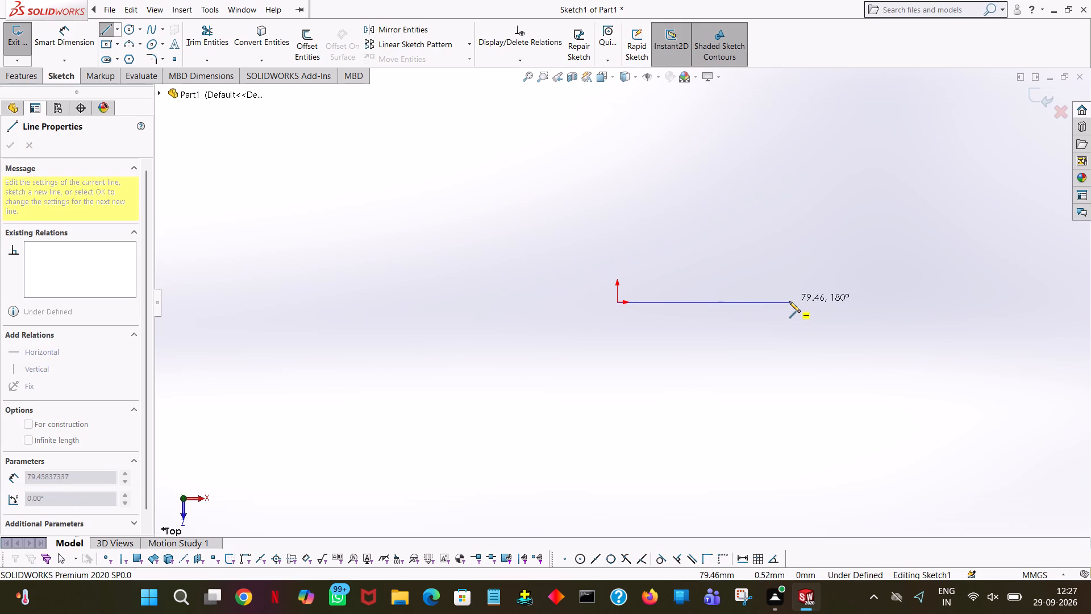
left_click(789, 301)
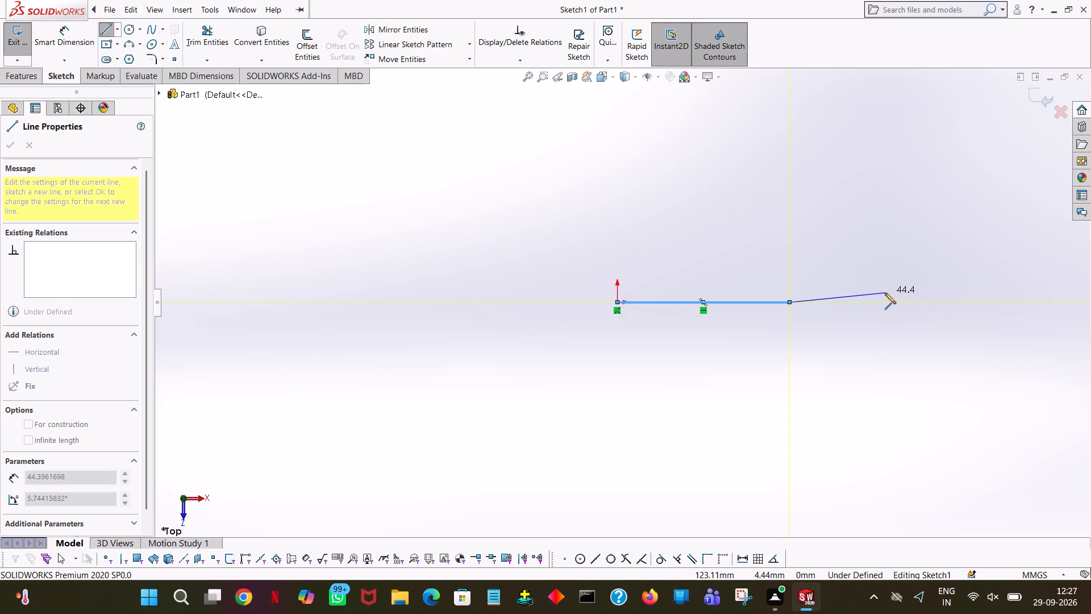
right_click_drag(872, 294, 869, 289)
left_click(904, 292)
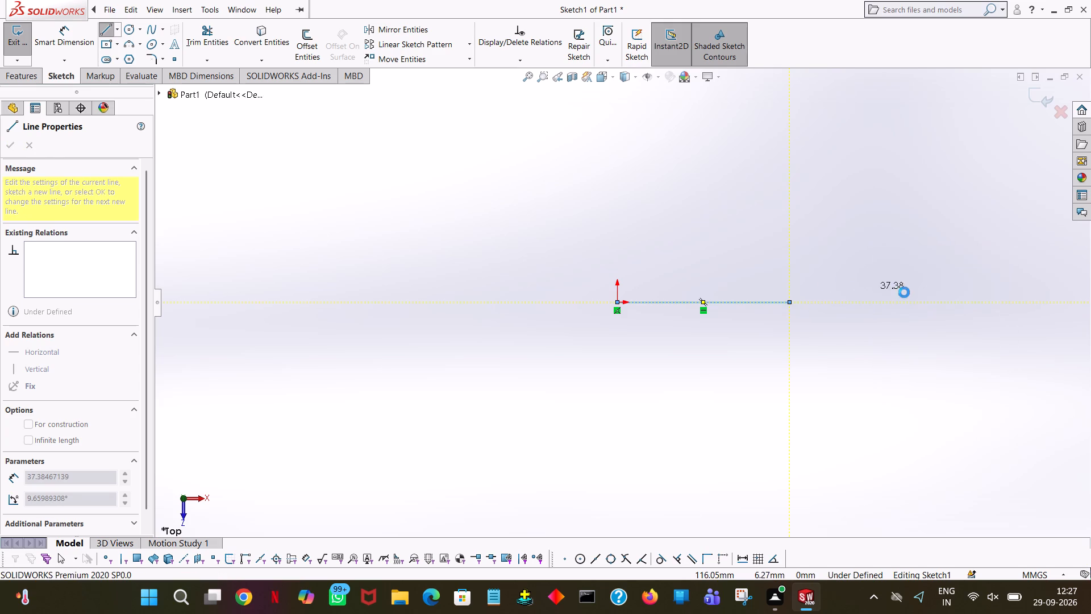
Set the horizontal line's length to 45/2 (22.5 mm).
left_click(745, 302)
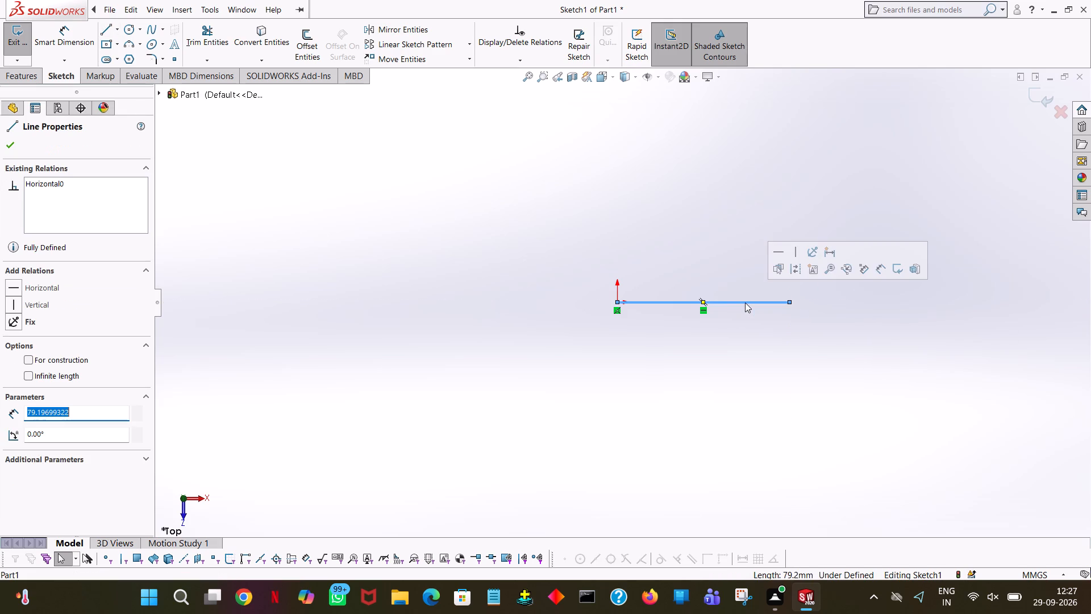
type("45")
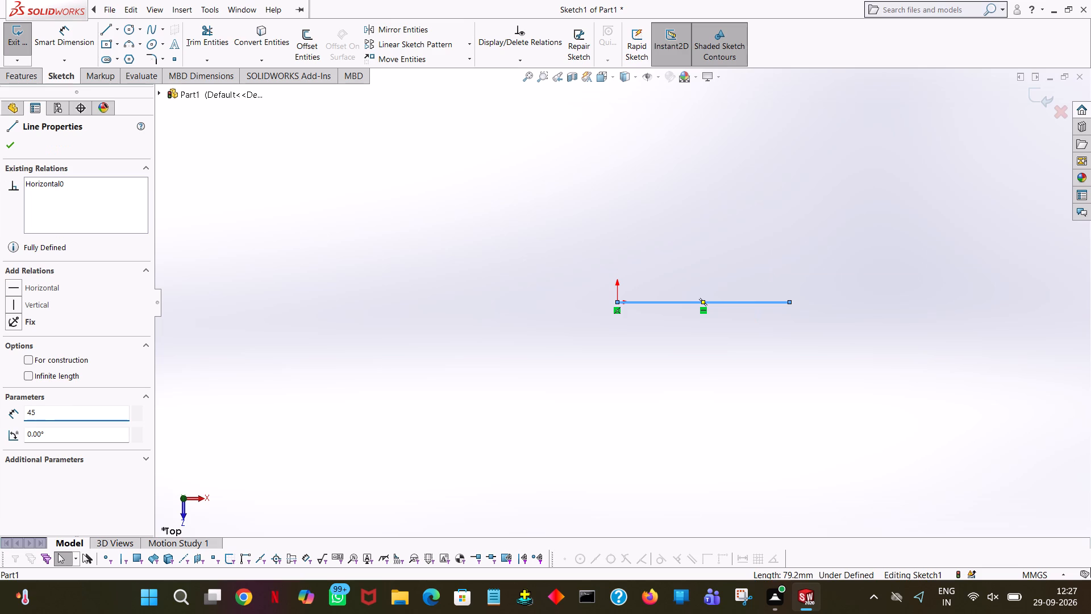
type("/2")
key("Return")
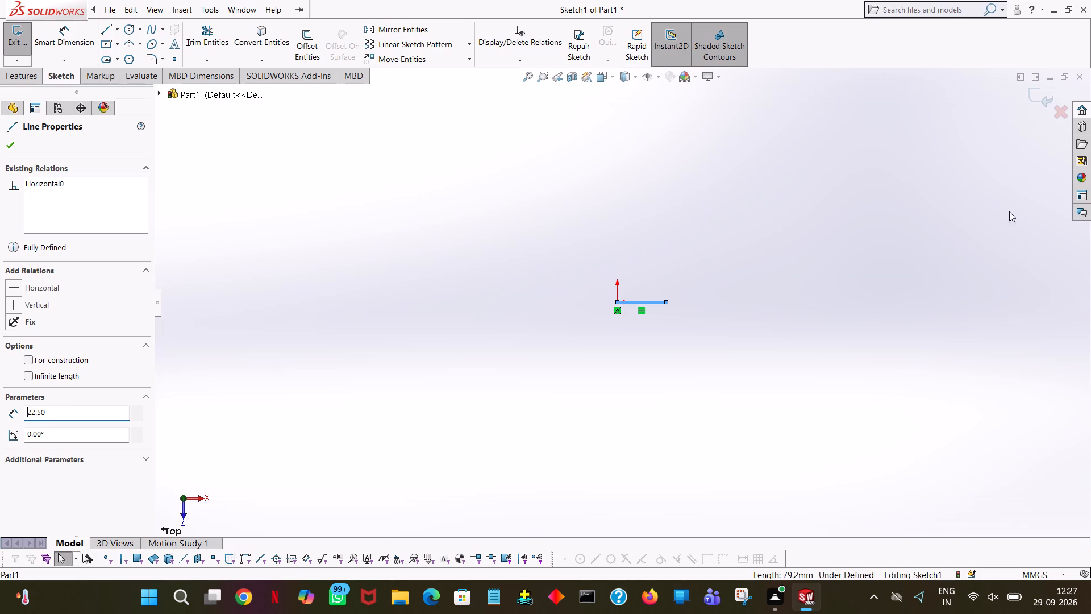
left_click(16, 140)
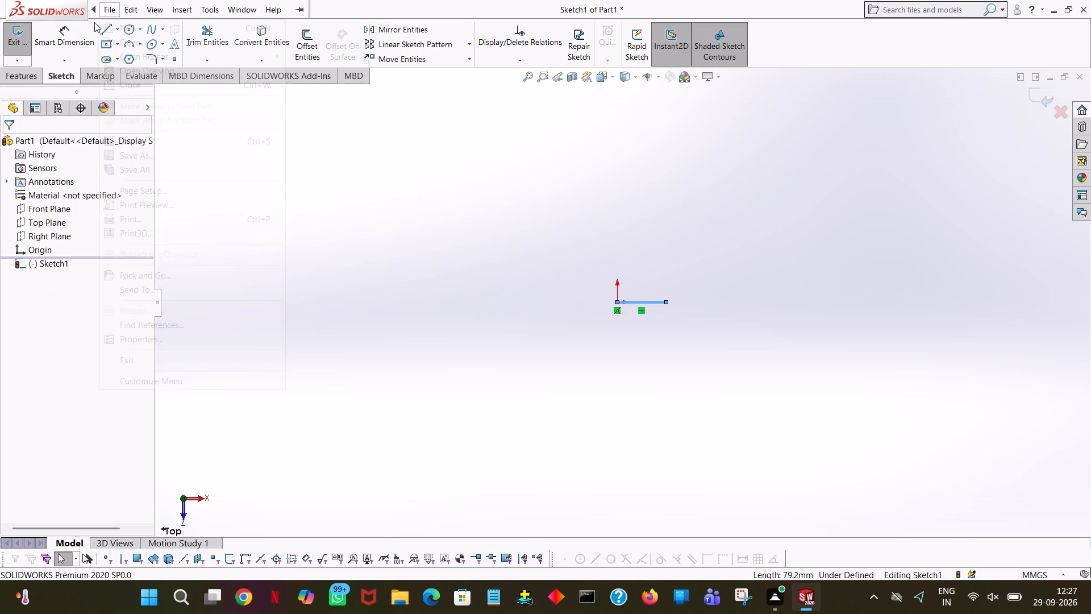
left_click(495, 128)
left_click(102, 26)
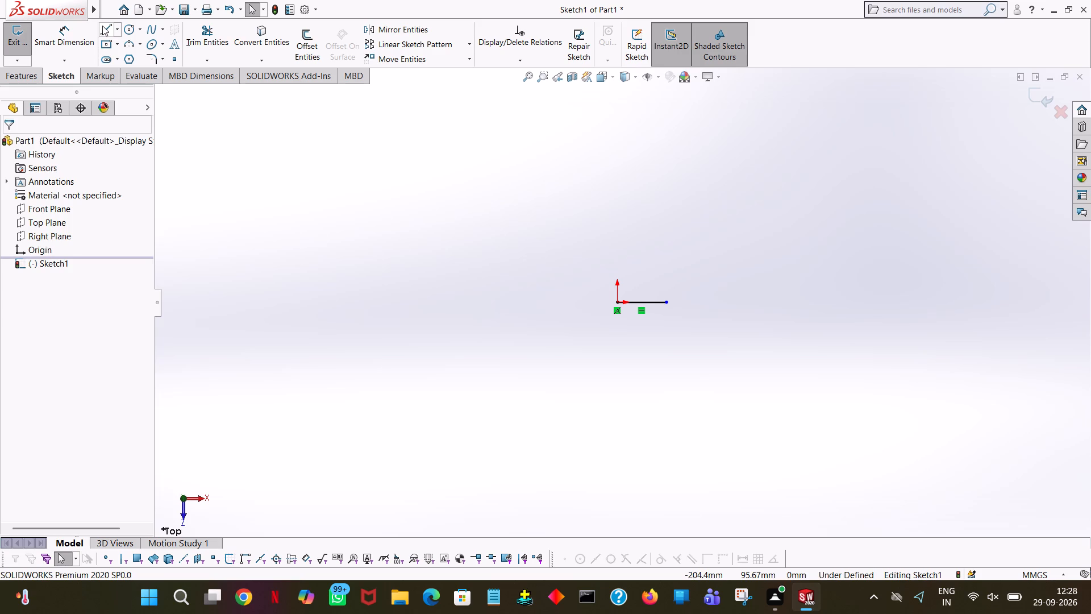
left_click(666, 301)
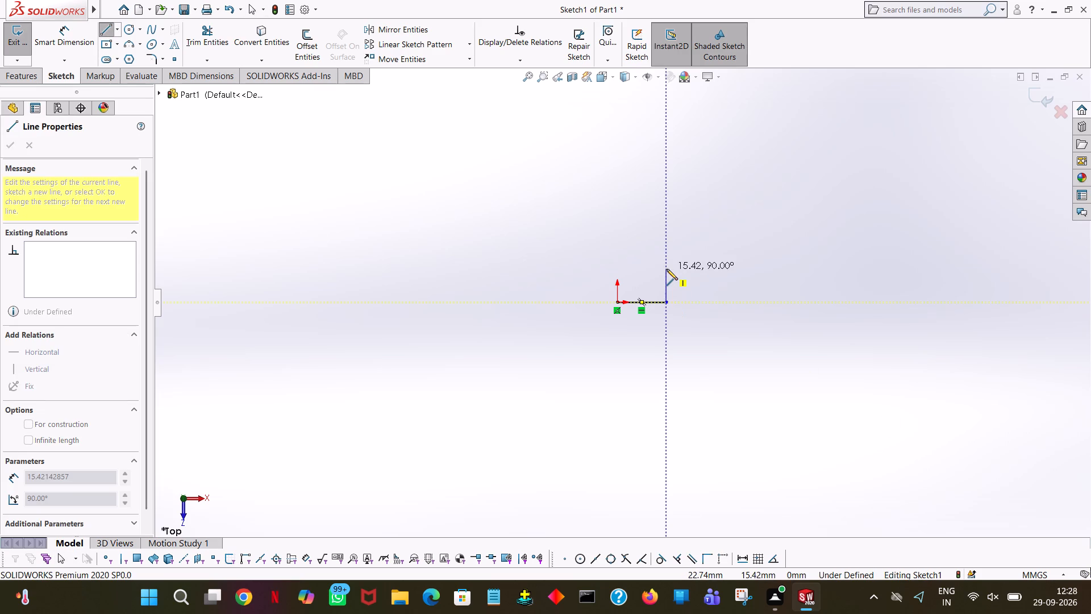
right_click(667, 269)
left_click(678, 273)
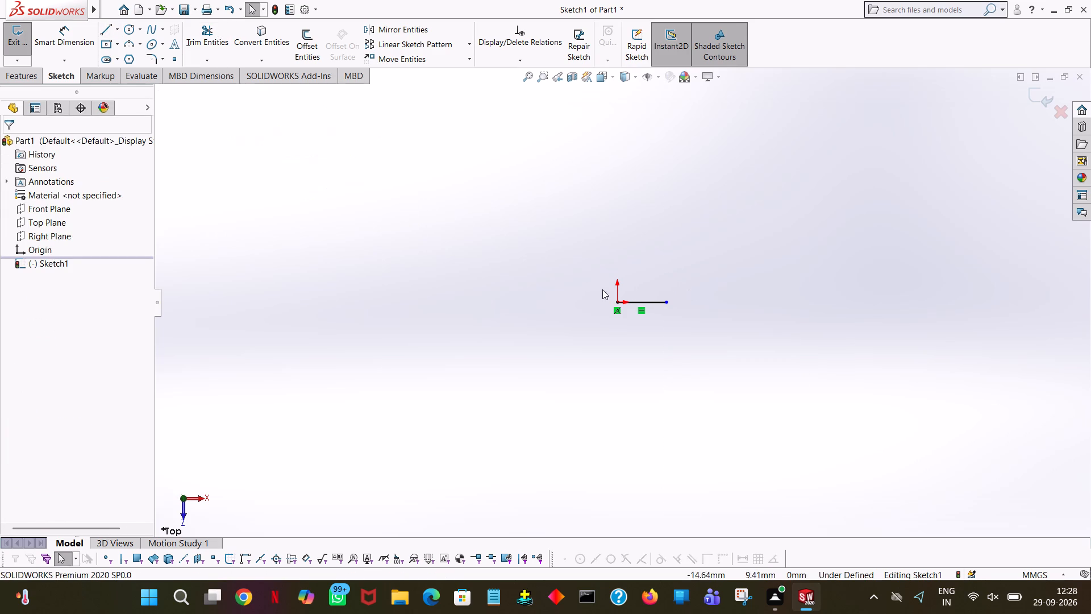
Set the length of the horizontal line at the origin to 15/2 (7.5 mm).
left_click(653, 299)
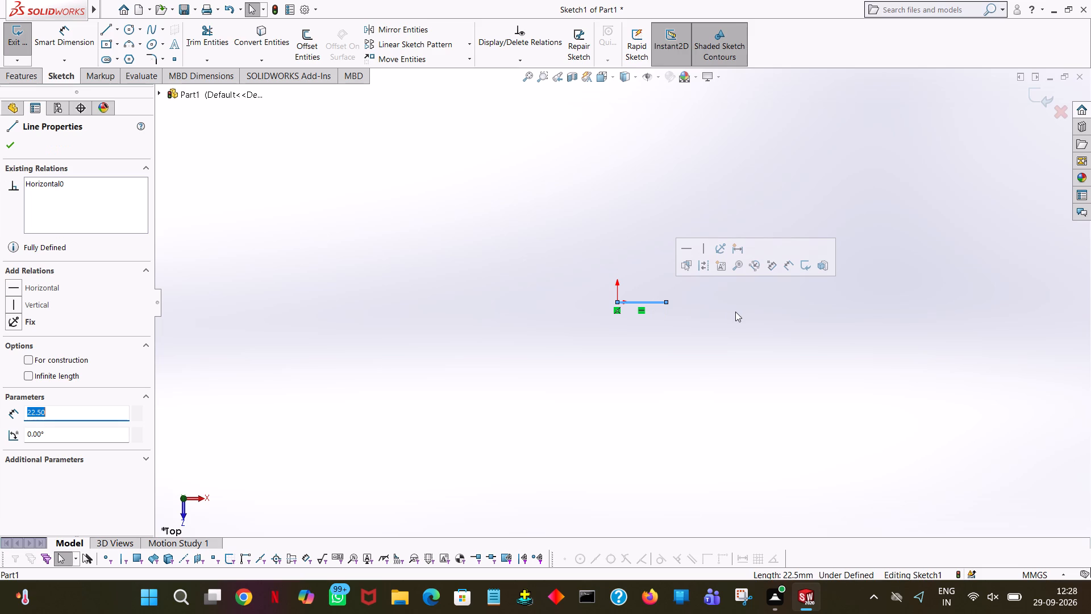
type("15/")
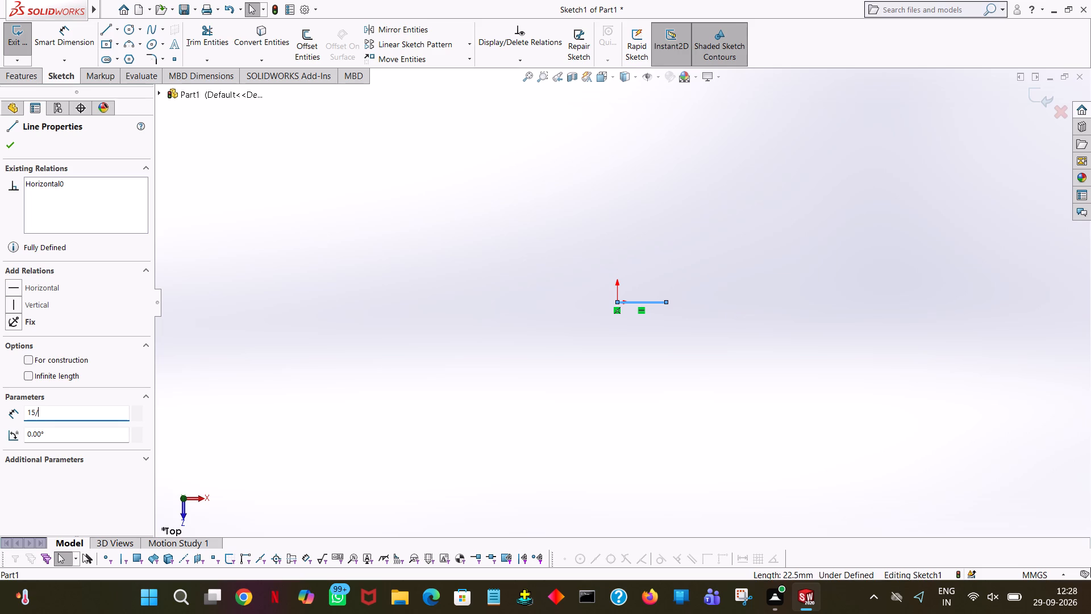
key("2")
key("Return")
left_click(7, 151)
Draw a vertical line upward from the free end of the short horizontal line, with length 45/2 (22.5 mm).
left_click(104, 26)
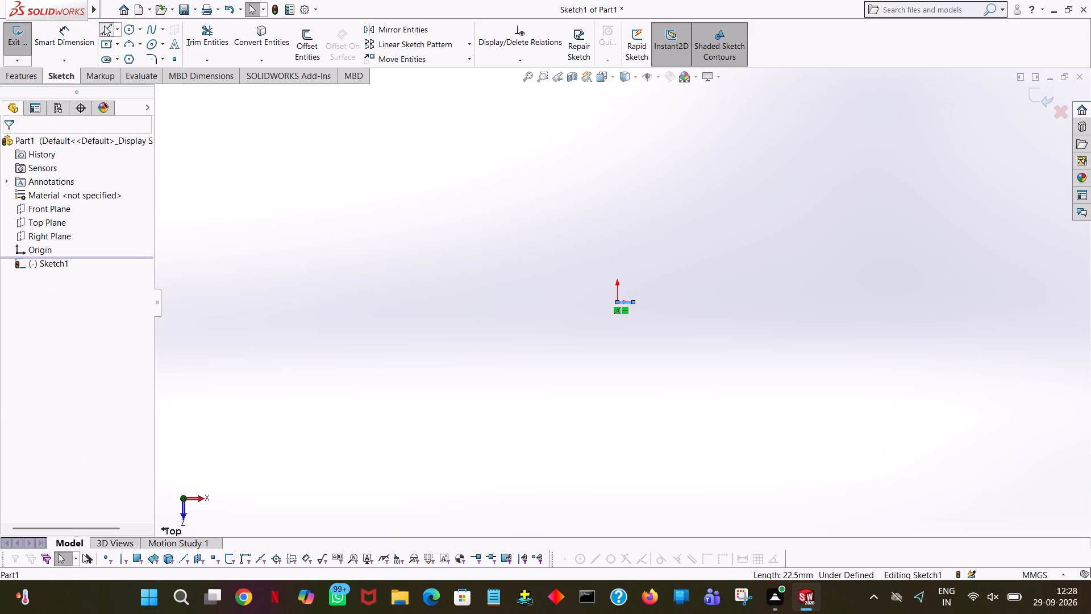
left_click(633, 301)
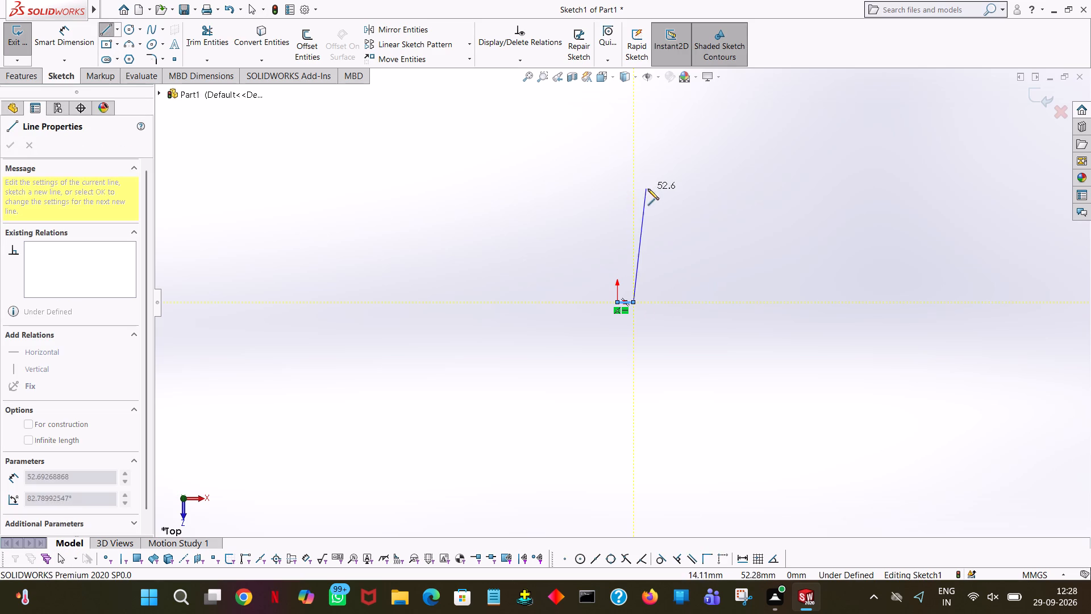
left_click(634, 182)
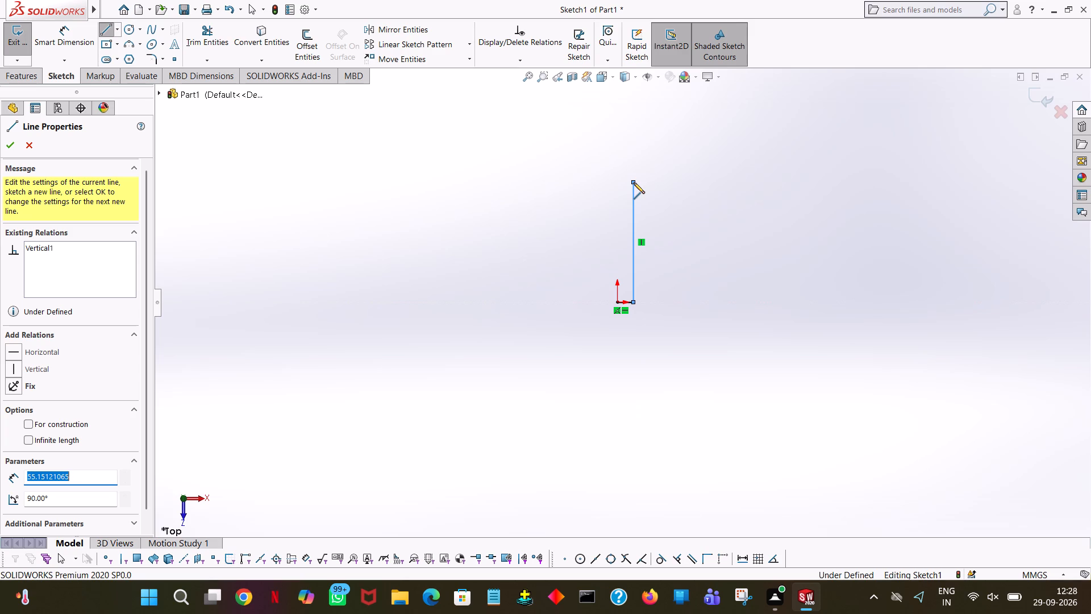
type("45/2")
key("Return")
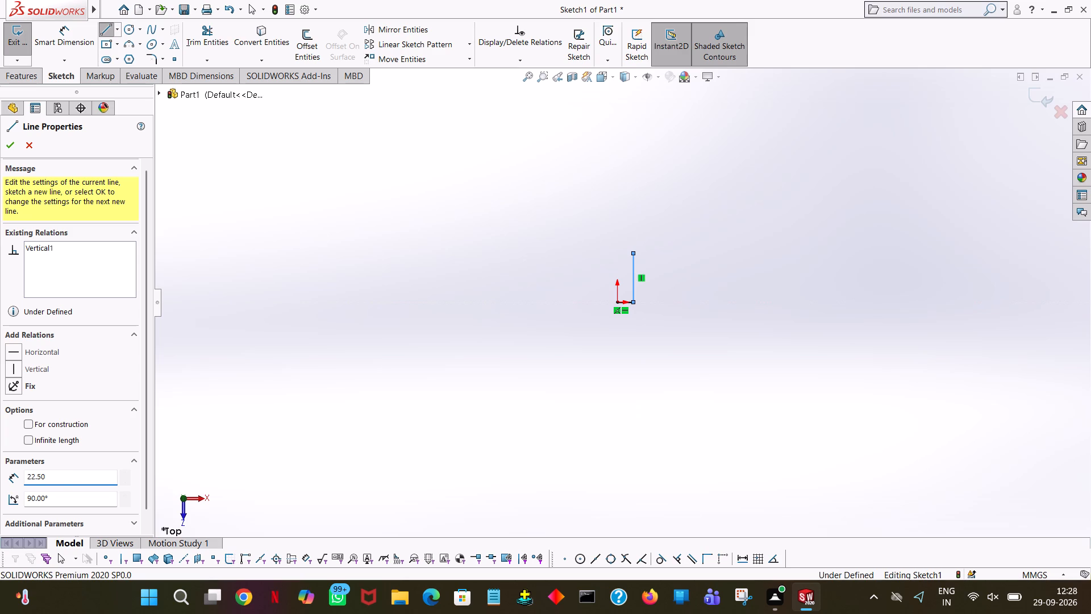
Draw a horizontal line leftward from the top of the vertical line and set its length to 15 mm.
left_click(510, 255)
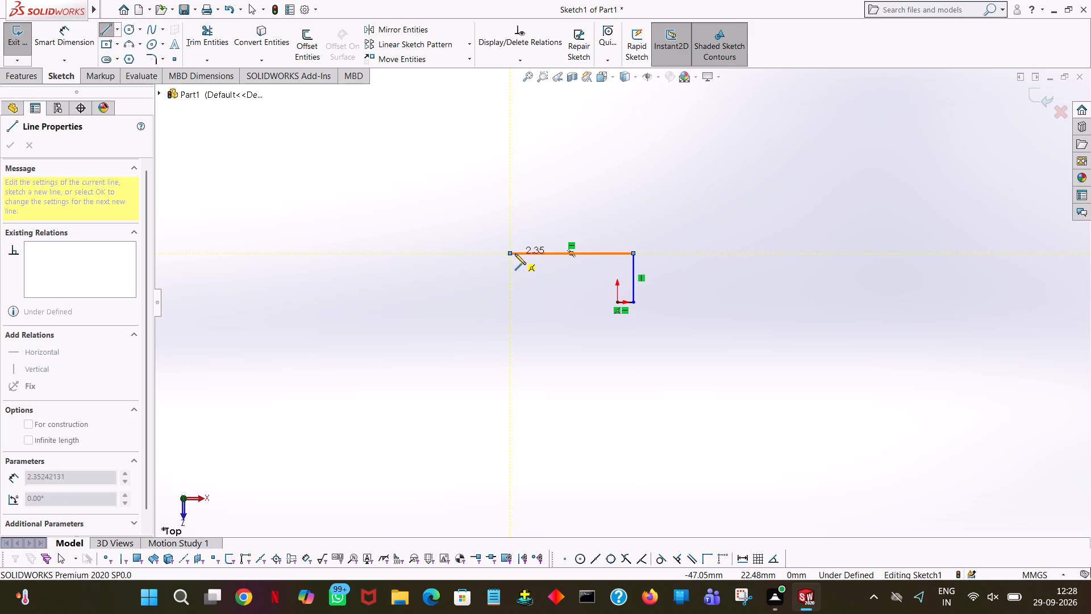
right_click(515, 254)
left_click(529, 256)
left_click(535, 251)
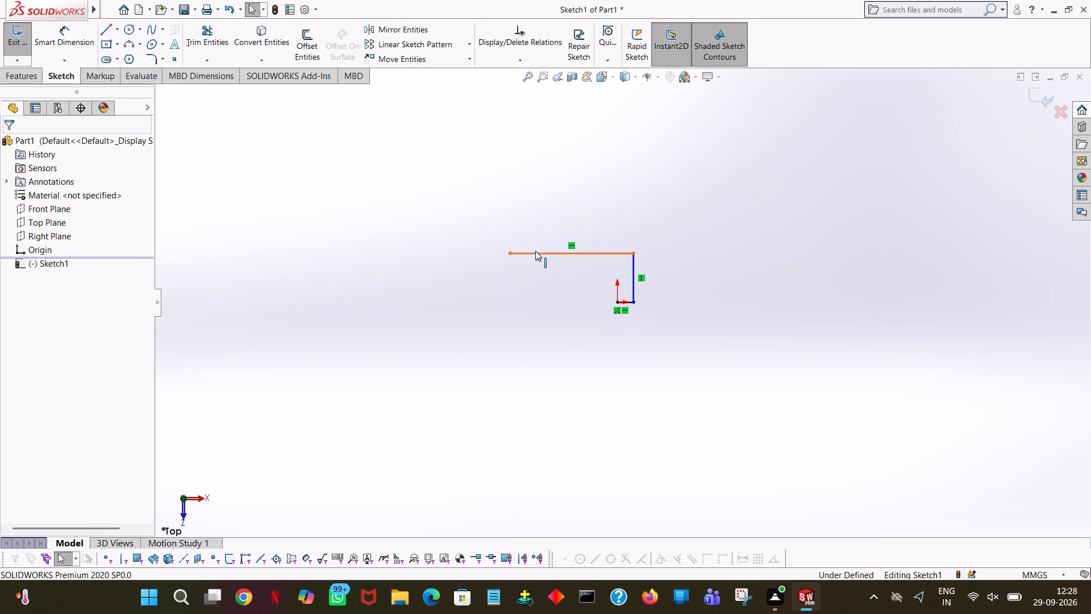
type("15")
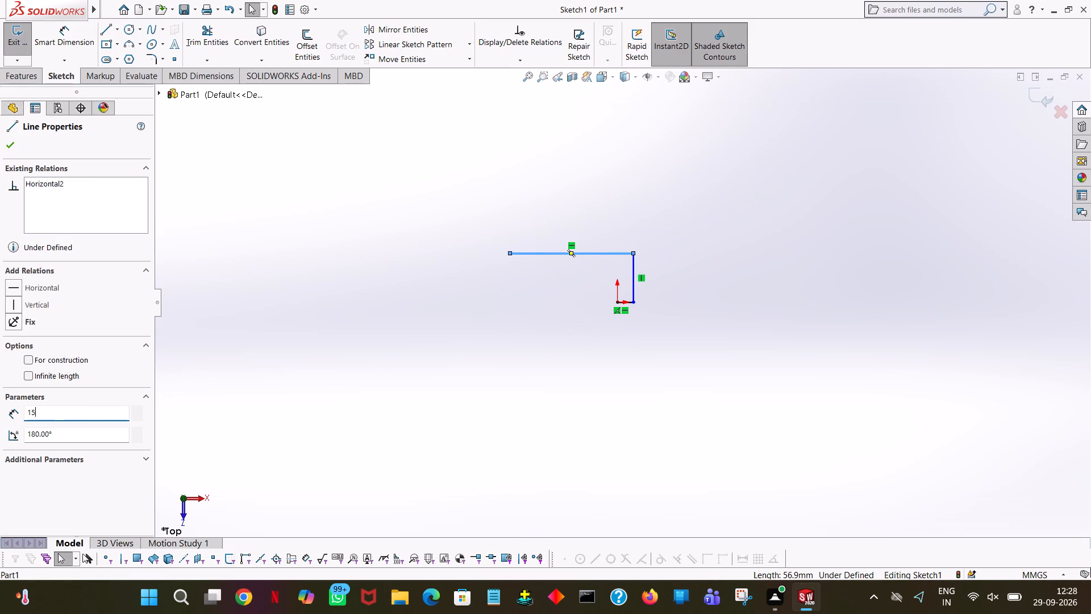
key("Return")
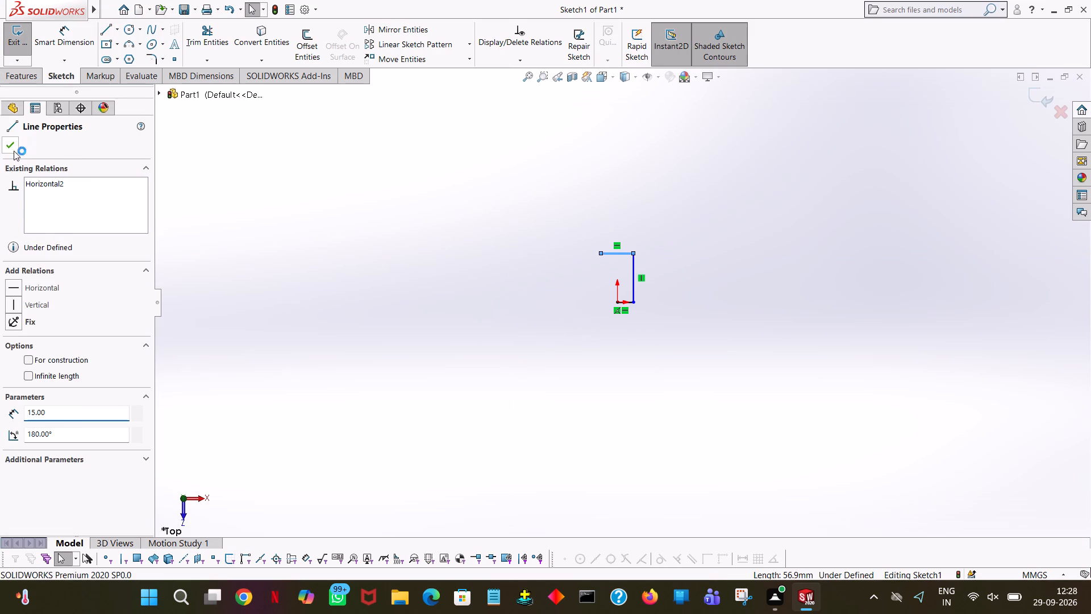
left_click(14, 148)
Draw a vertical line downward from the left end of the top edge, with length 45 mm.
left_click(107, 30)
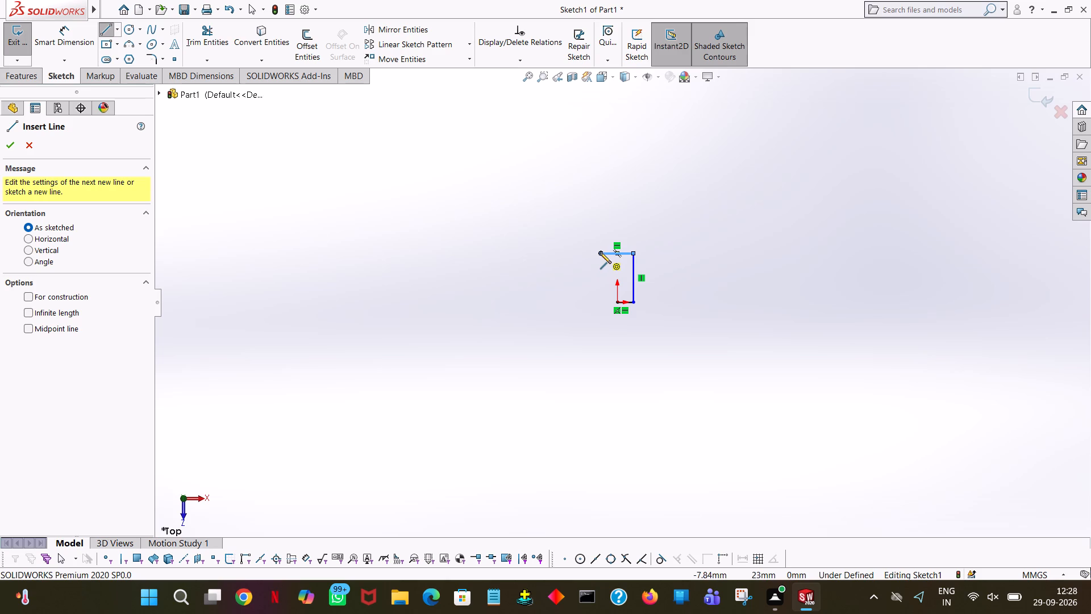
left_click(600, 252)
left_click(601, 433)
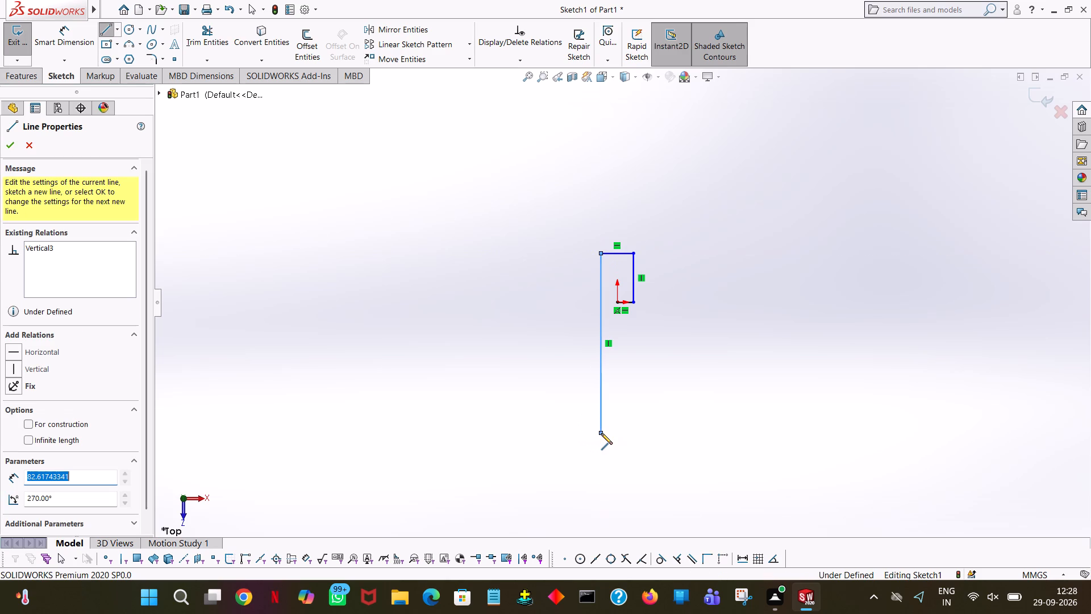
type("45")
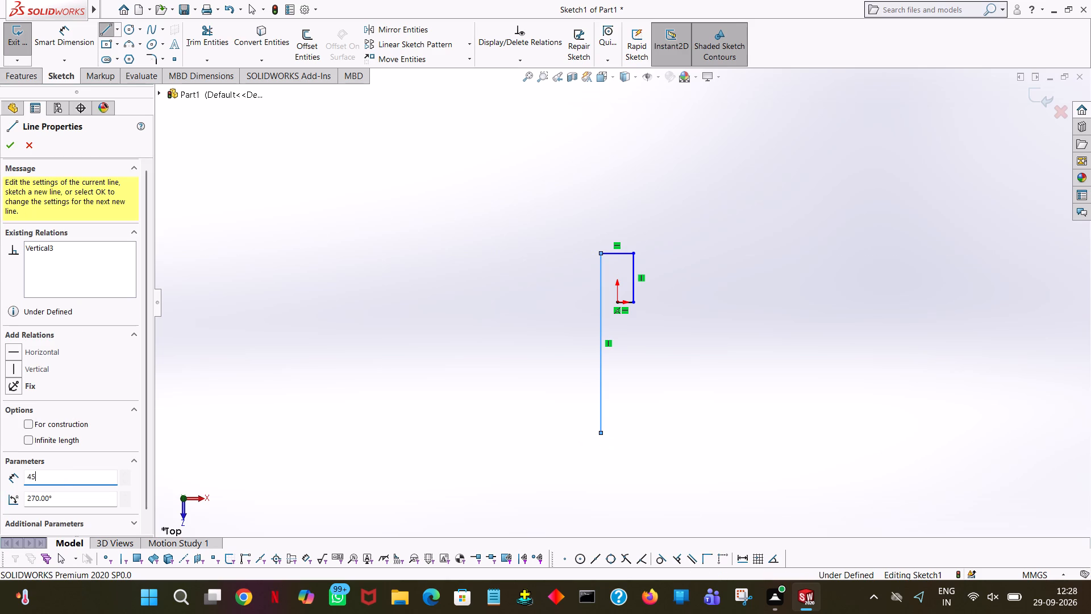
key("Return")
Draw a 15 mm horizontal bottom edge and close the rectangle with a vertical line up to the free end of the origin line.
left_click(699, 350)
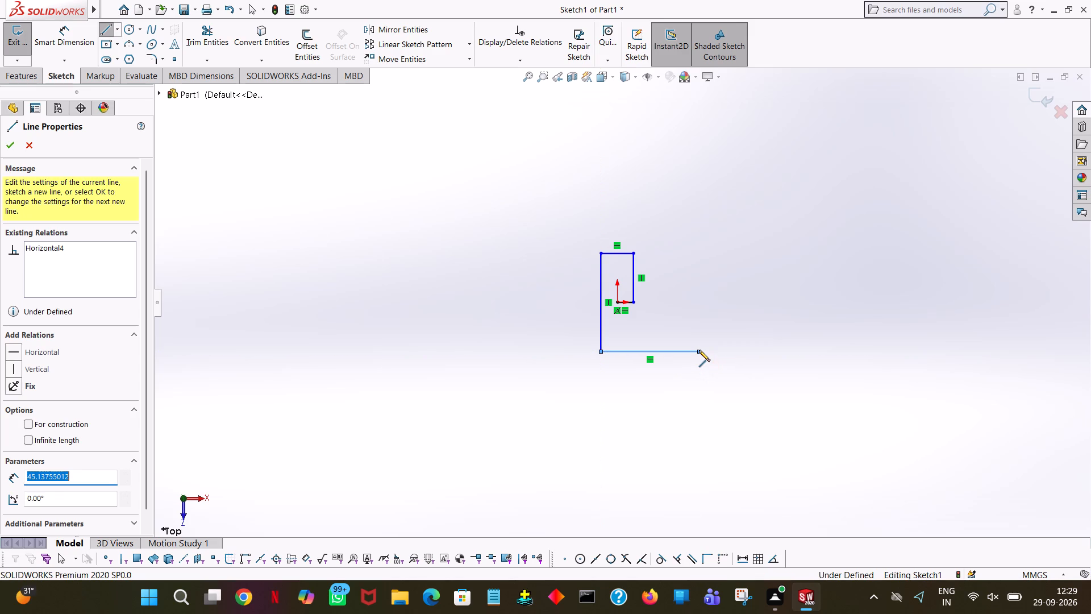
type("15")
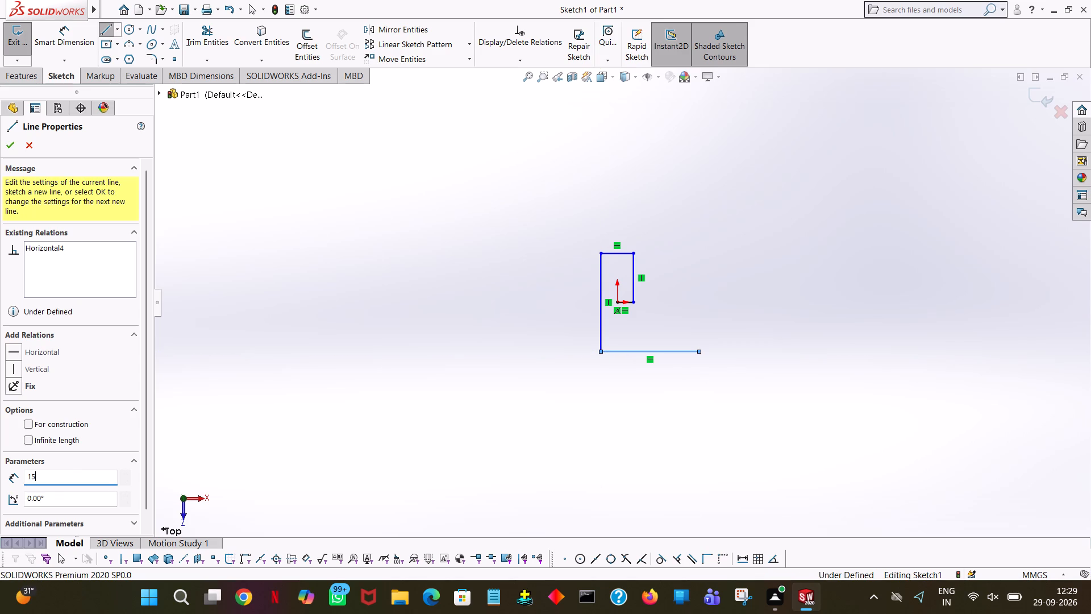
key("Return")
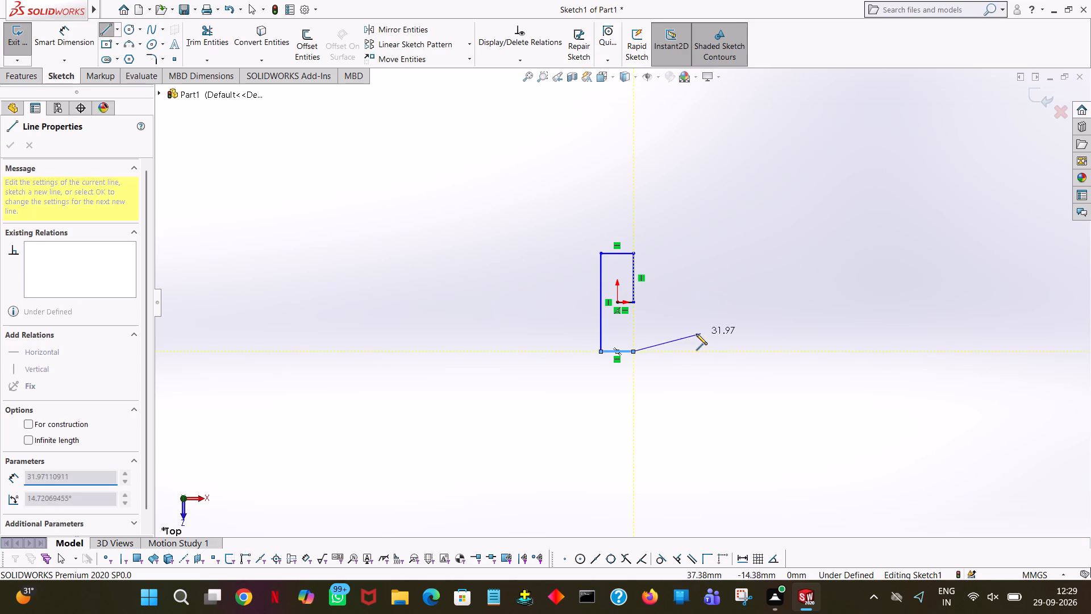
left_click(632, 302)
right_click(632, 302)
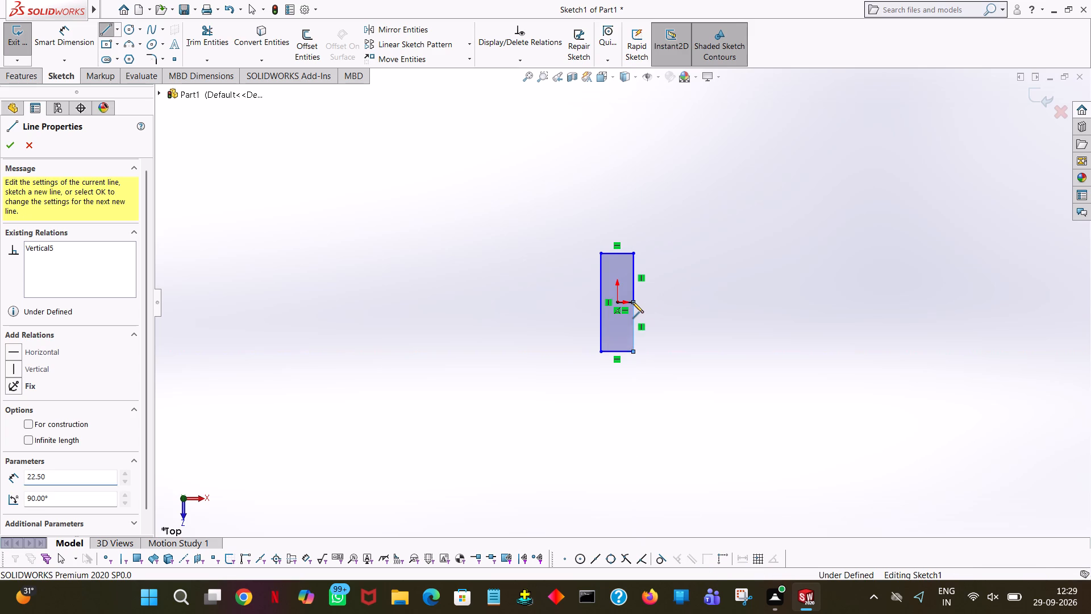
left_click(672, 313)
Trim away the short horizontal line between the origin and the rectangle's right edge.
left_click(224, 38)
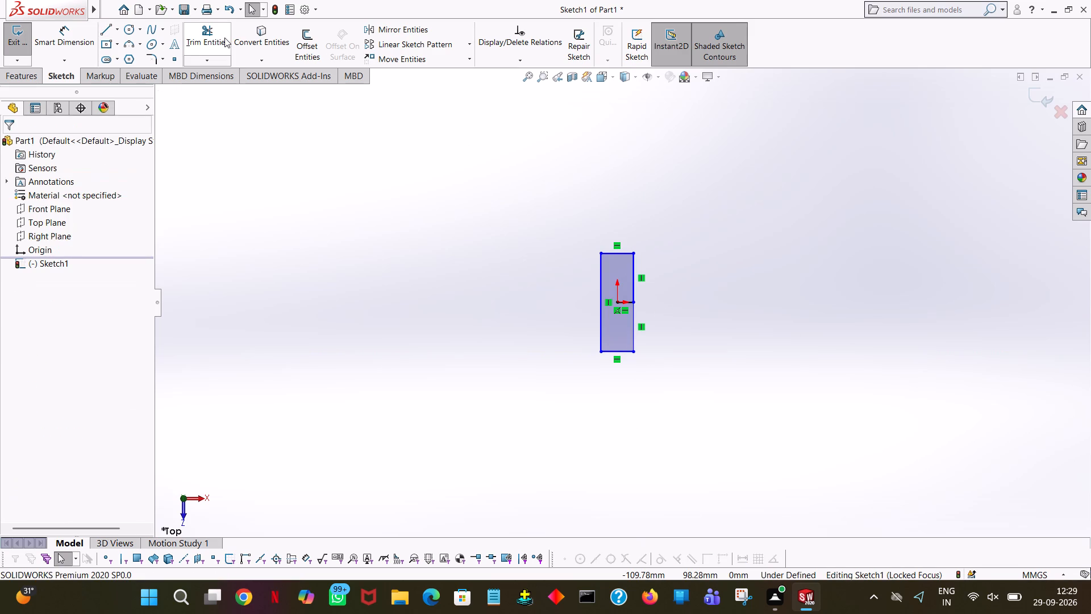
left_click(626, 302)
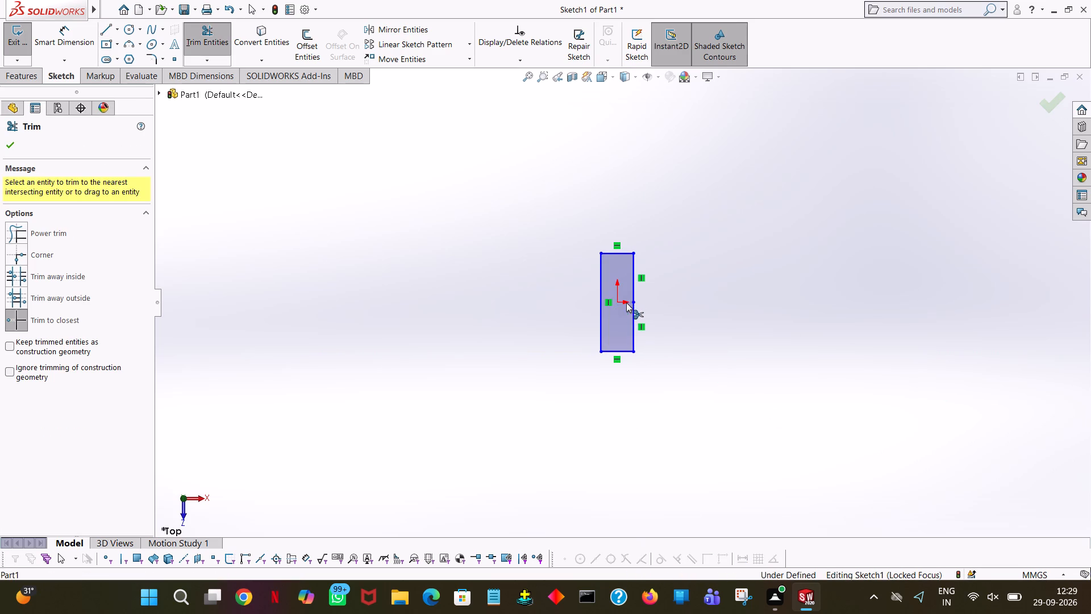
Extrude the 15 x 45 mm rectangle as a blind boss to a depth of 6 mm.
left_click(7, 140)
left_click(22, 76)
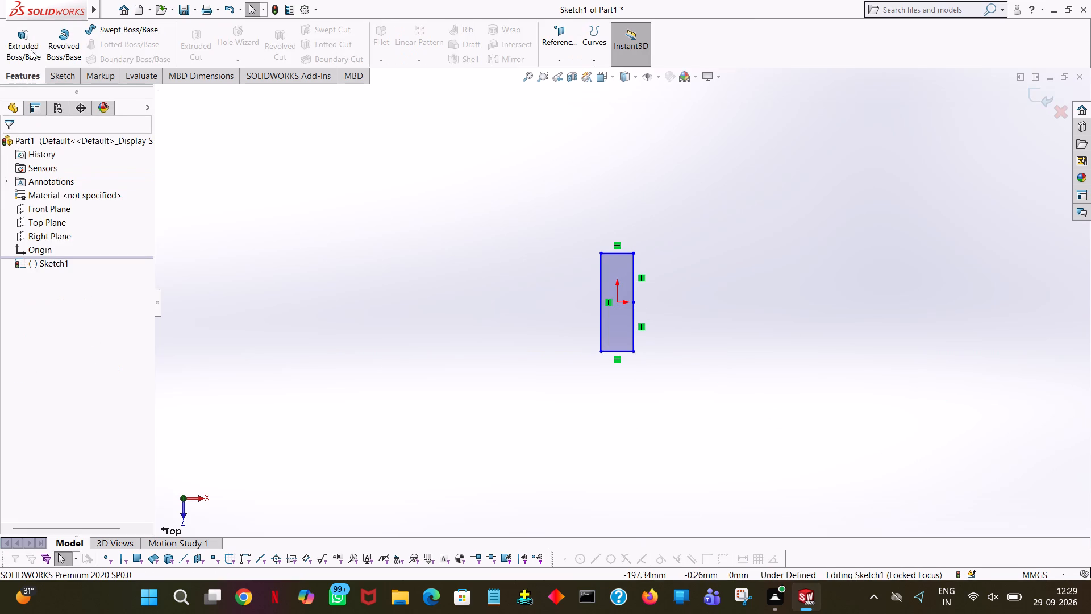
left_click(28, 45)
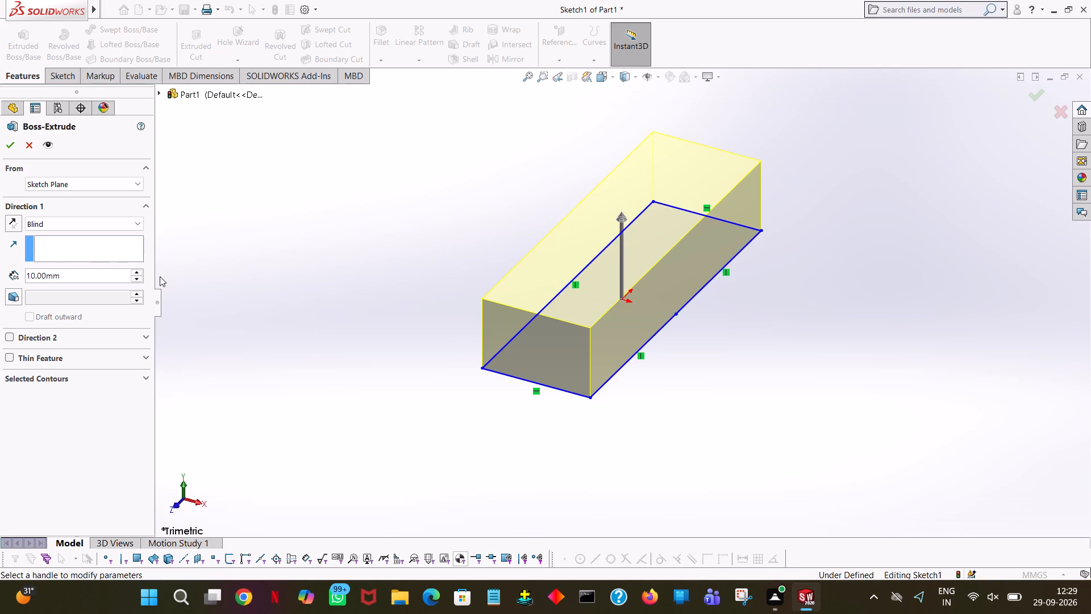
triple_click(63, 277)
double_click(66, 277)
key("6")
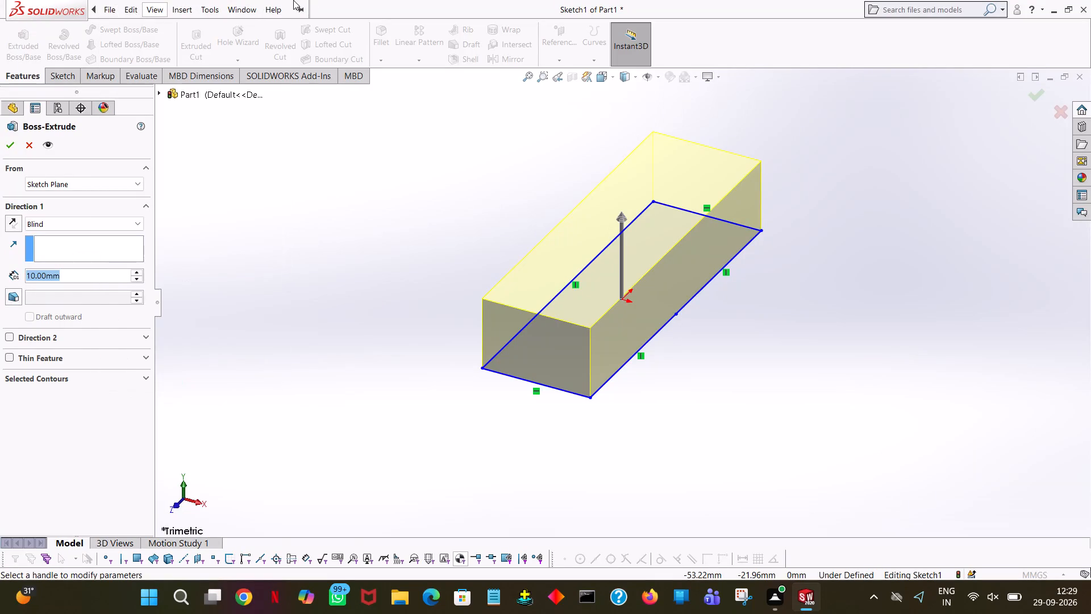
key("6")
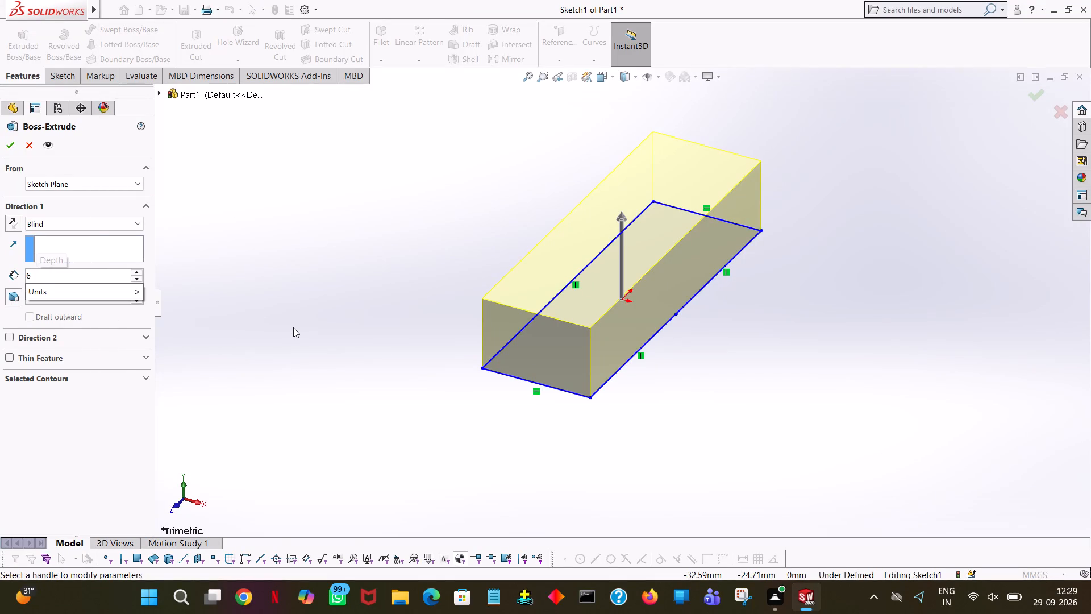
key("Return")
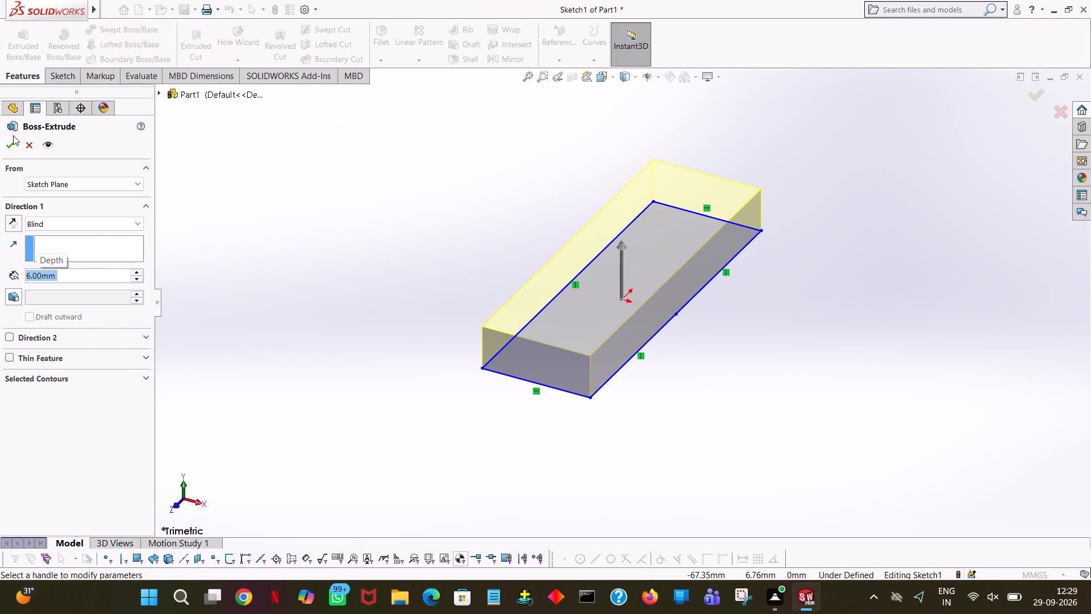
left_click(14, 142)
left_click(314, 162)
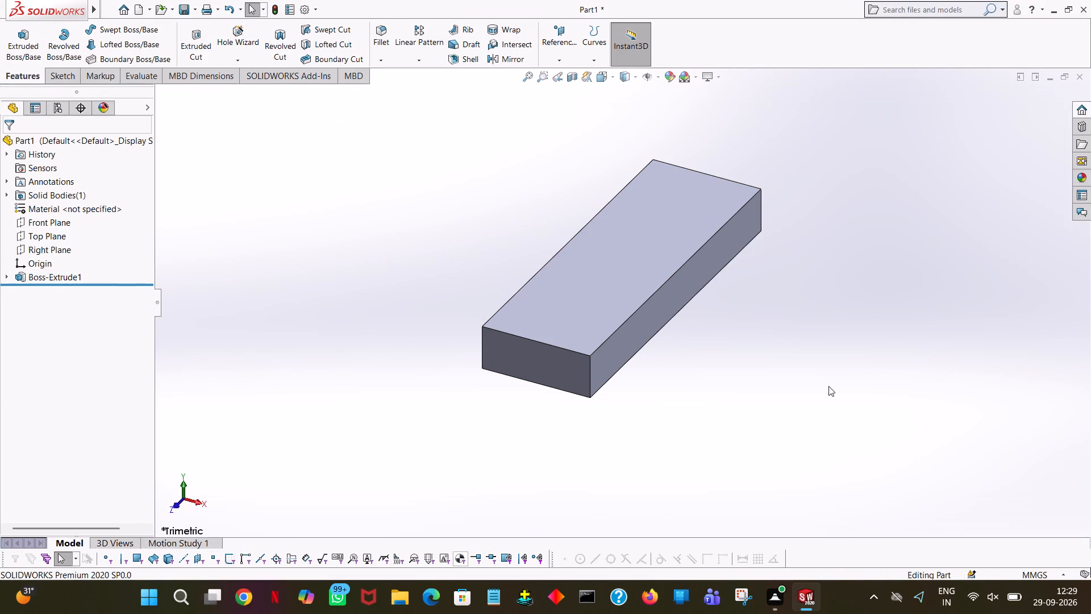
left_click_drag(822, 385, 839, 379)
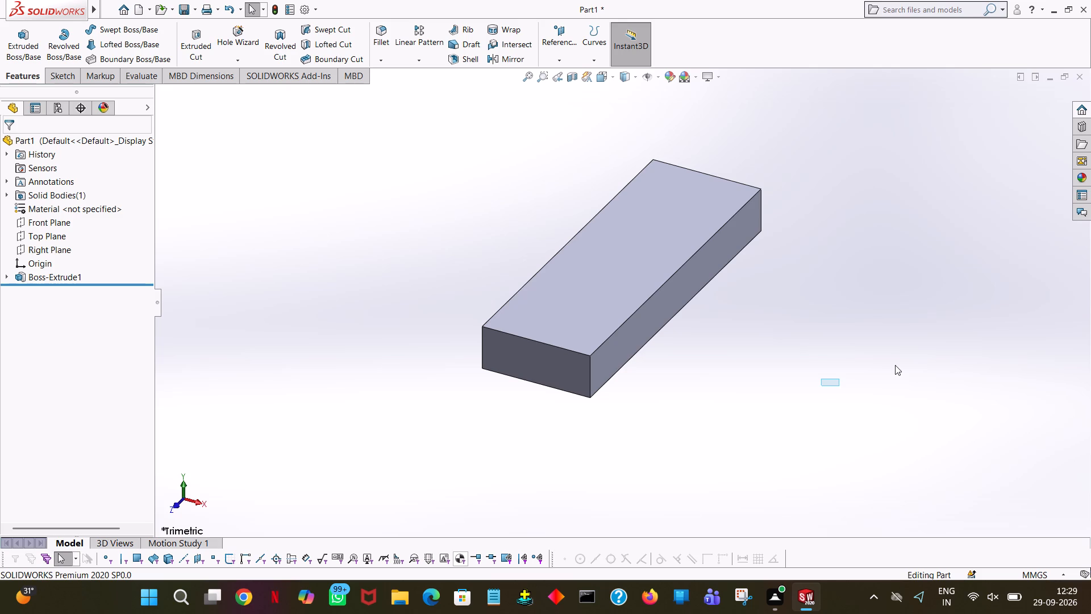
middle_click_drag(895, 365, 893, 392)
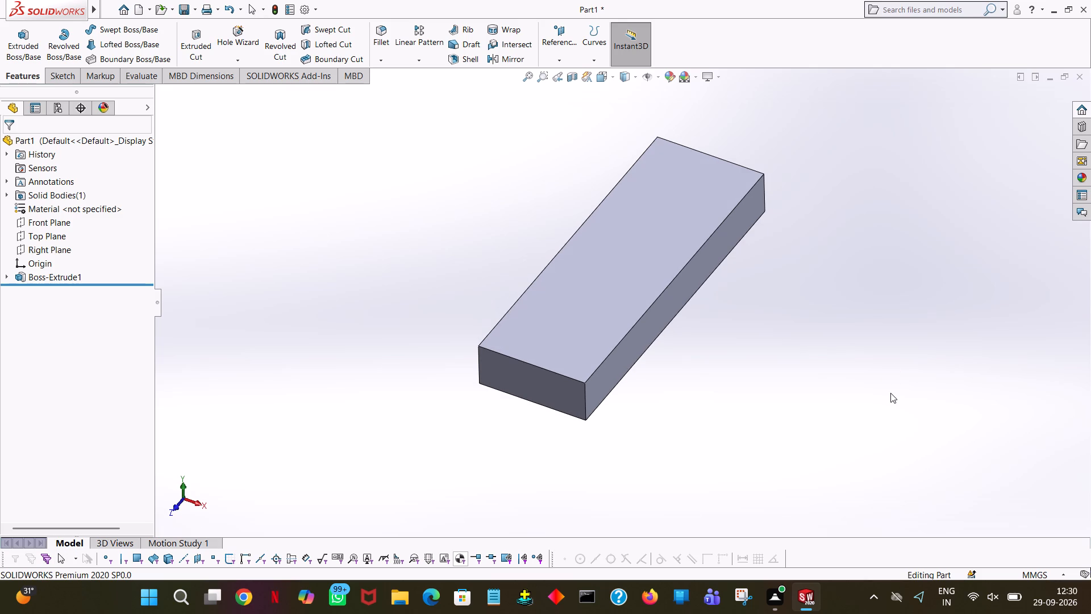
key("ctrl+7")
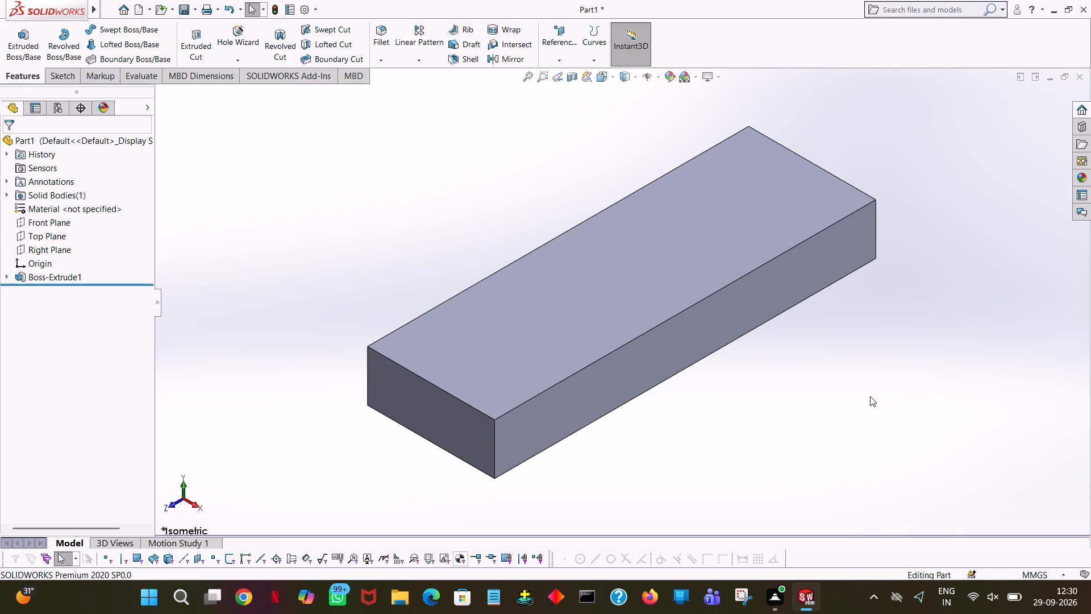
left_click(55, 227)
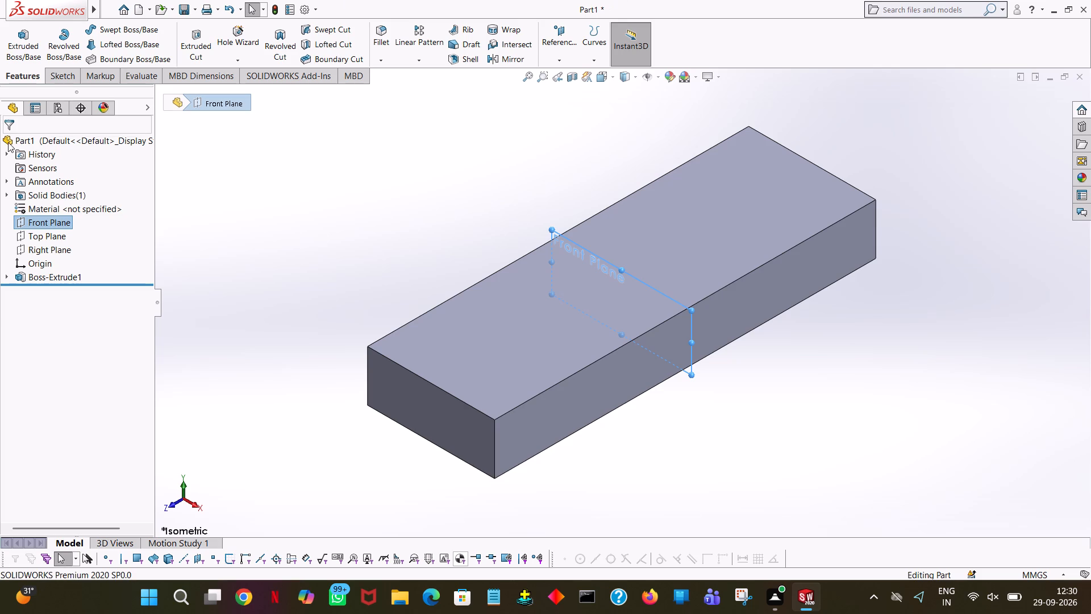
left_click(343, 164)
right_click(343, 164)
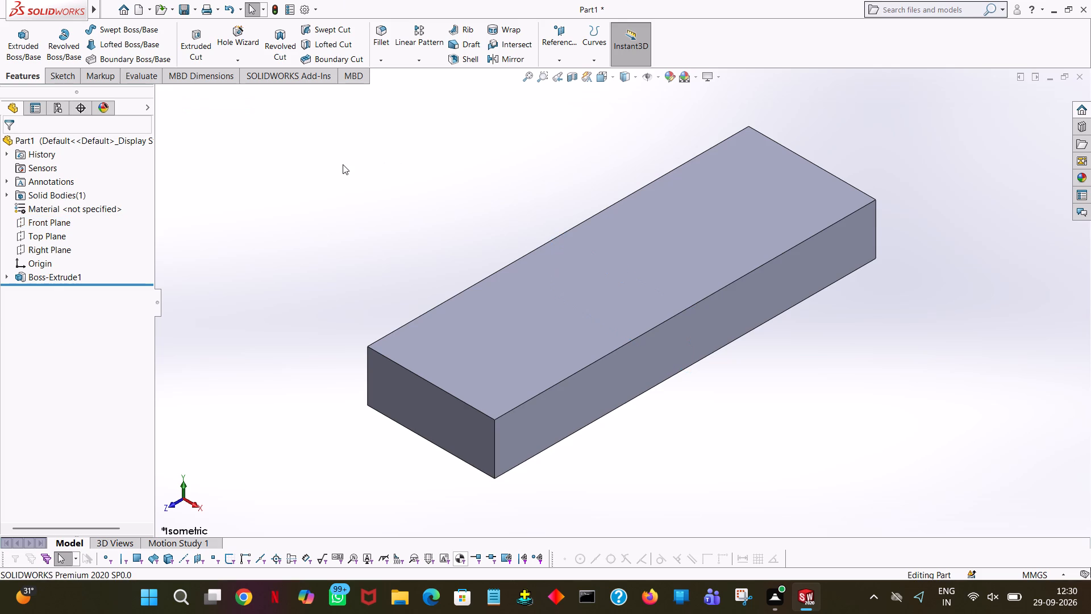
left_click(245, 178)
Start a new Extruded Boss/Base sketch on the block's top face and view it normal to the face.
left_click(25, 45)
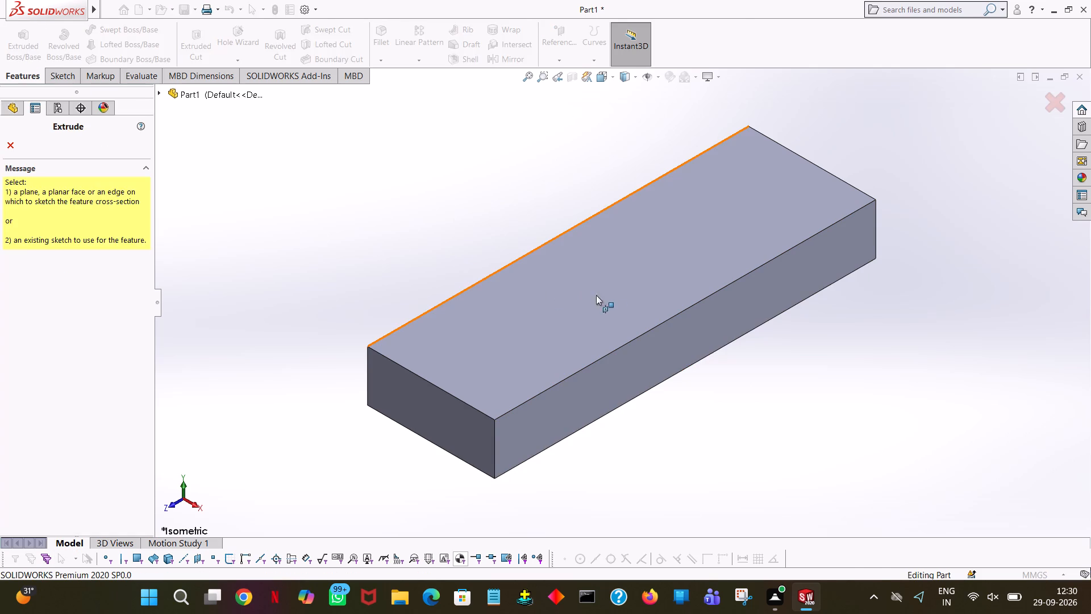
left_click(608, 295)
key("space")
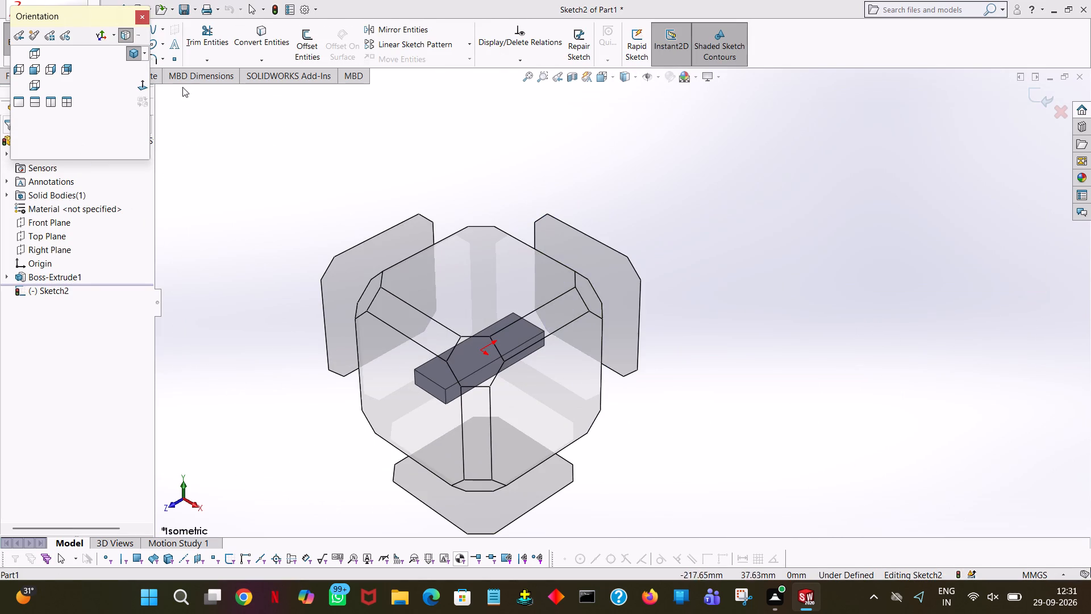
left_click(144, 82)
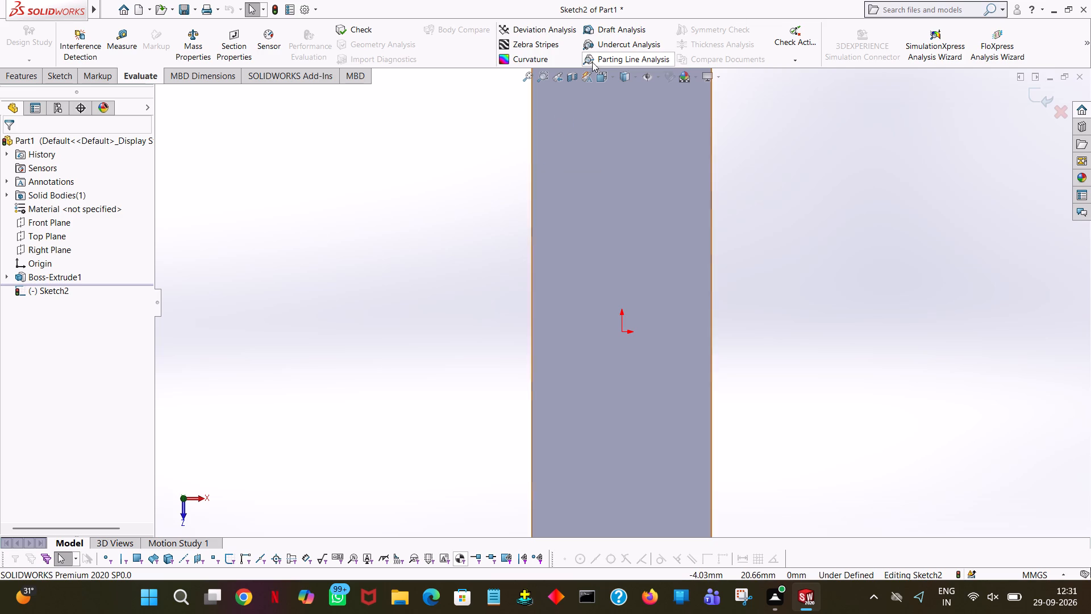
Start a sketch line on the top face's long edge on the negative X side, level with the origin.
left_click(51, 78)
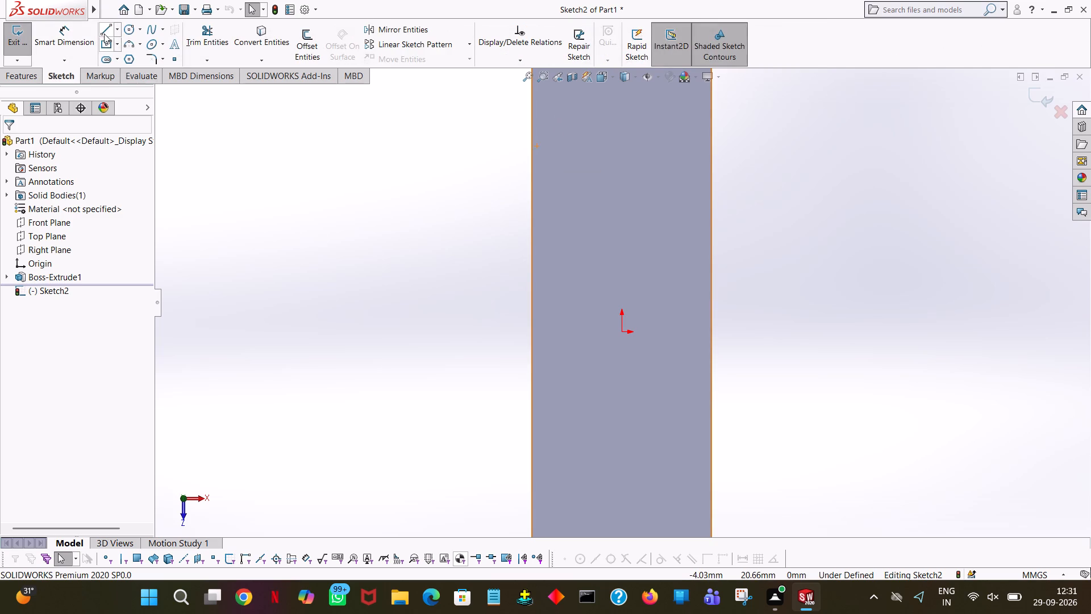
left_click(104, 34)
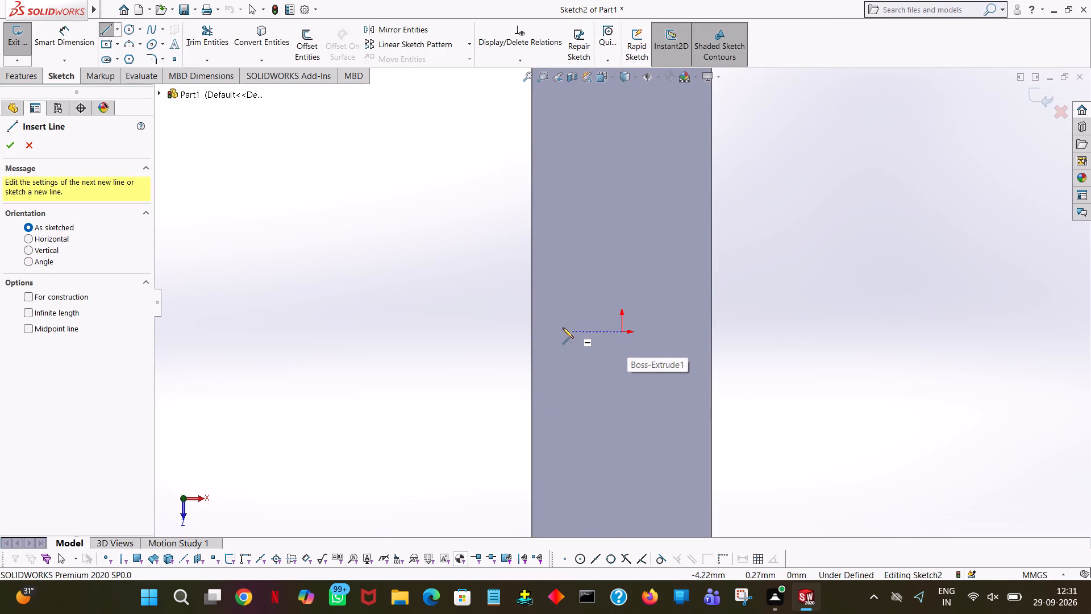
left_click(530, 332)
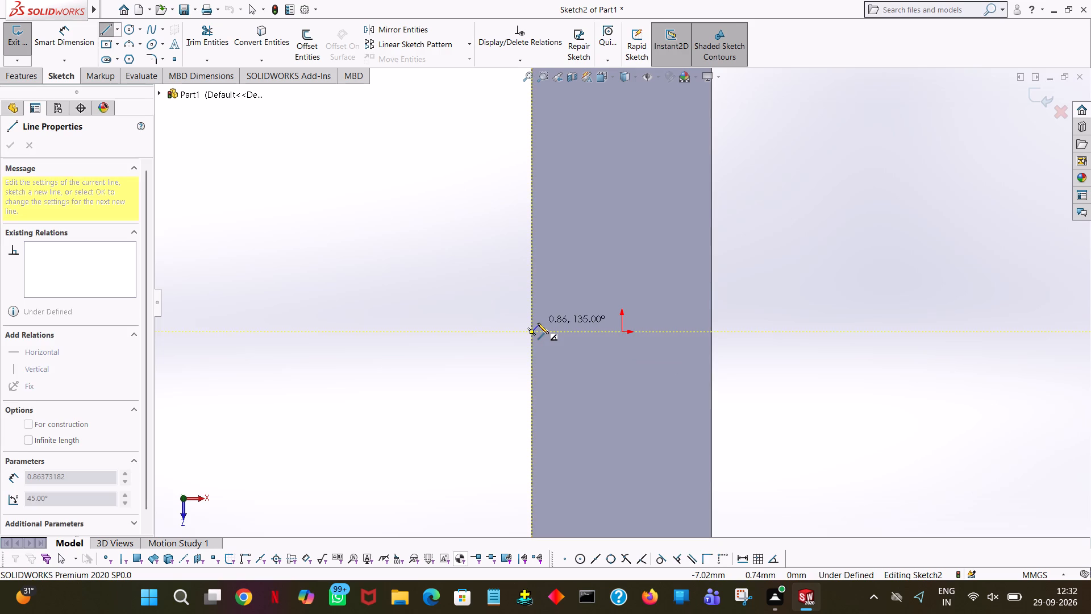
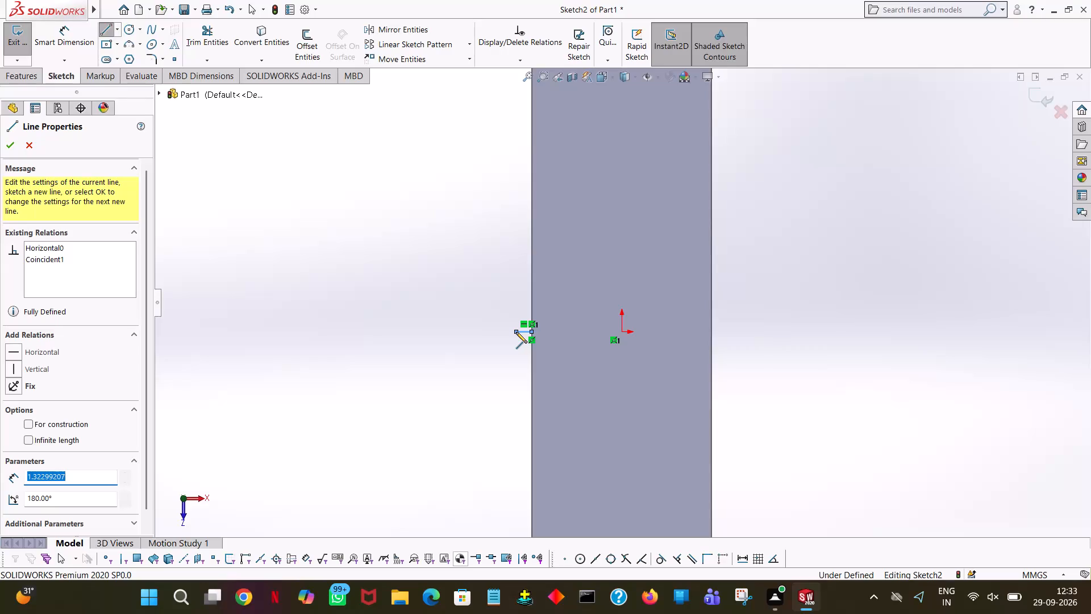
Set the length of the short horizontal line running outward from the block's long edge to 2 mm.
key("2")
key("Return")
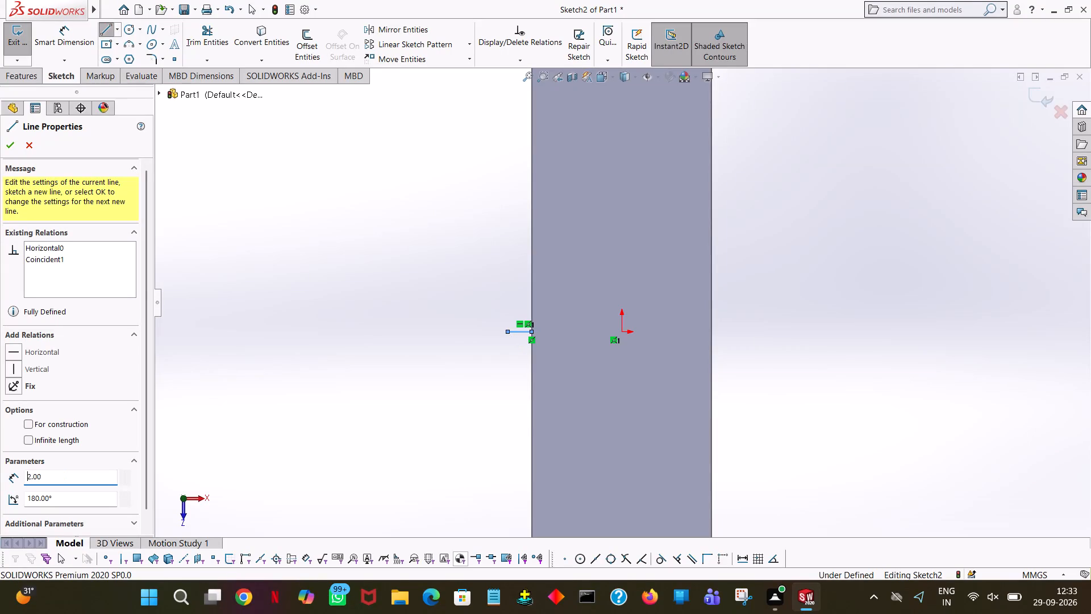
Sketch a vertical line toward positive Z from the 2 mm line's outer end and set its length to 7.5 mm.
left_click(507, 395)
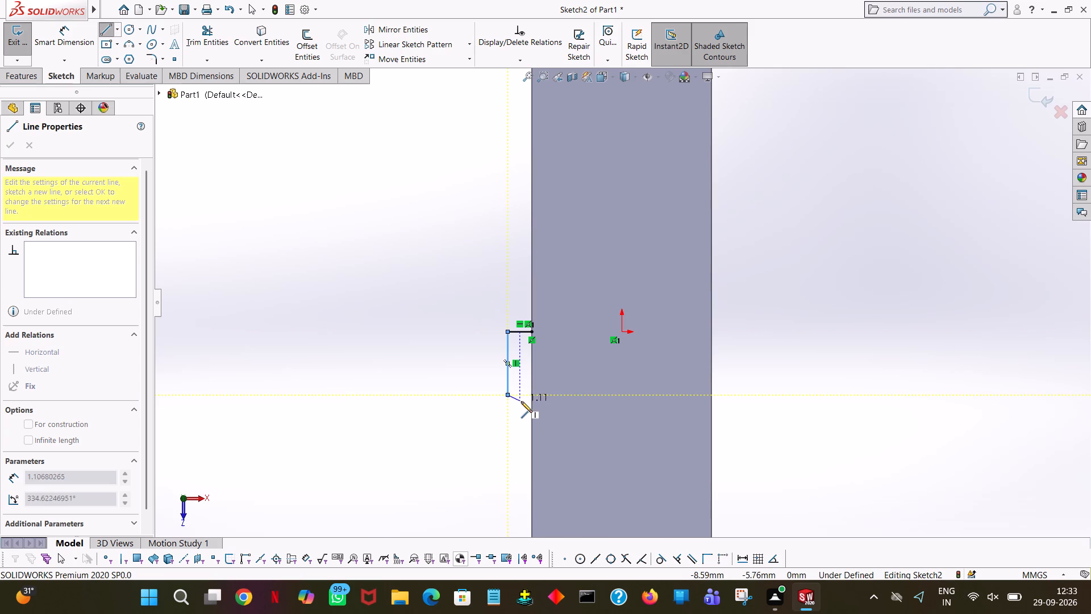
right_click(521, 401)
left_click(565, 410)
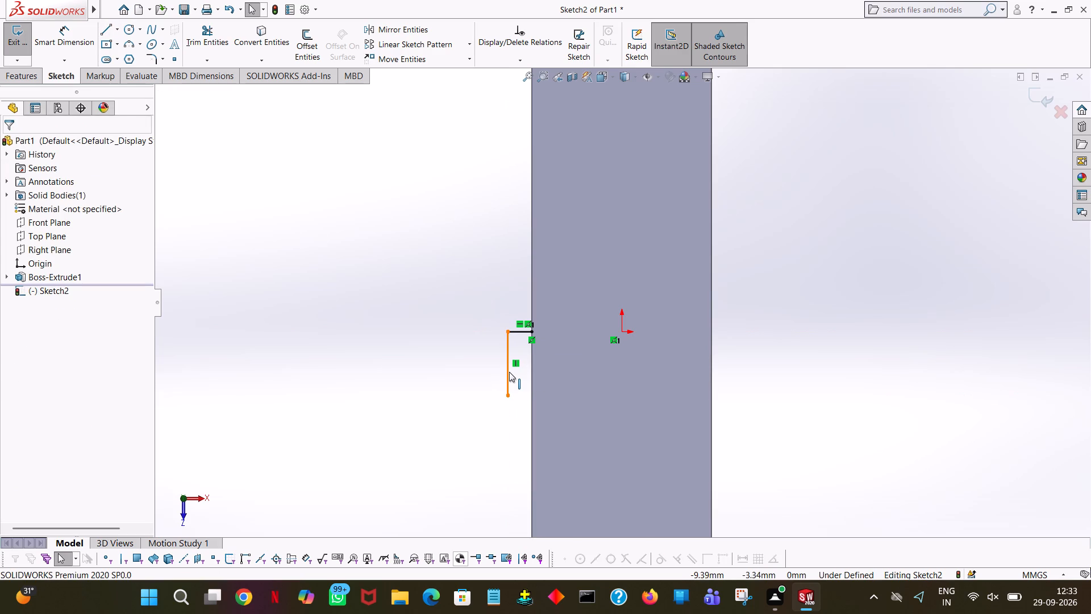
left_click(510, 372)
type("7.5")
key("Return")
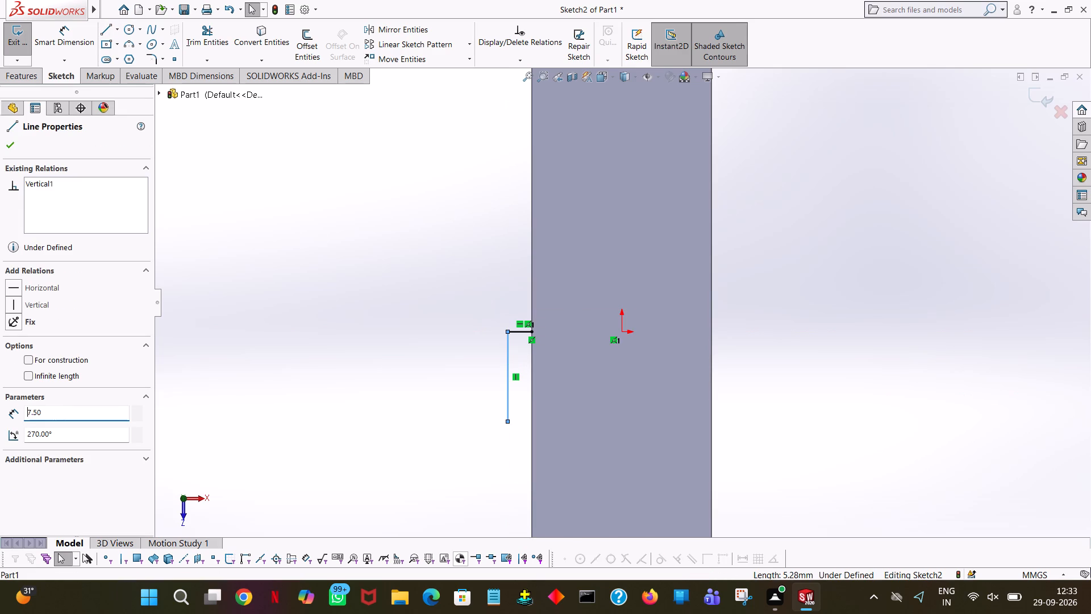
right_click(509, 372)
left_click(564, 387)
right_click(567, 387)
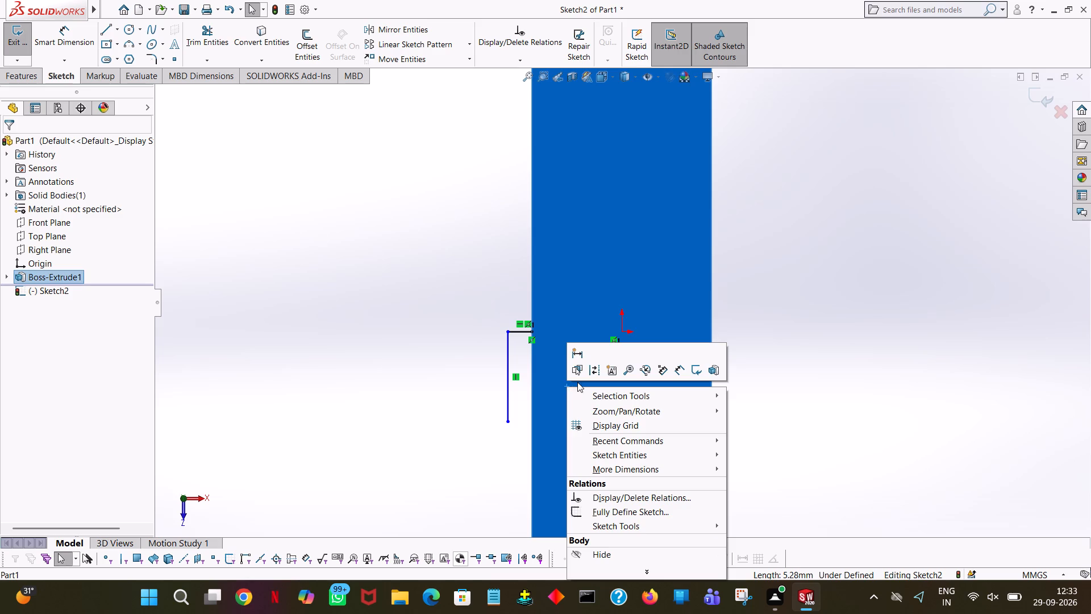
left_click(306, 312)
Sketch a horizontal line across the block from the 7.5 mm line's free end and set its length to 23 mm.
left_click(111, 27)
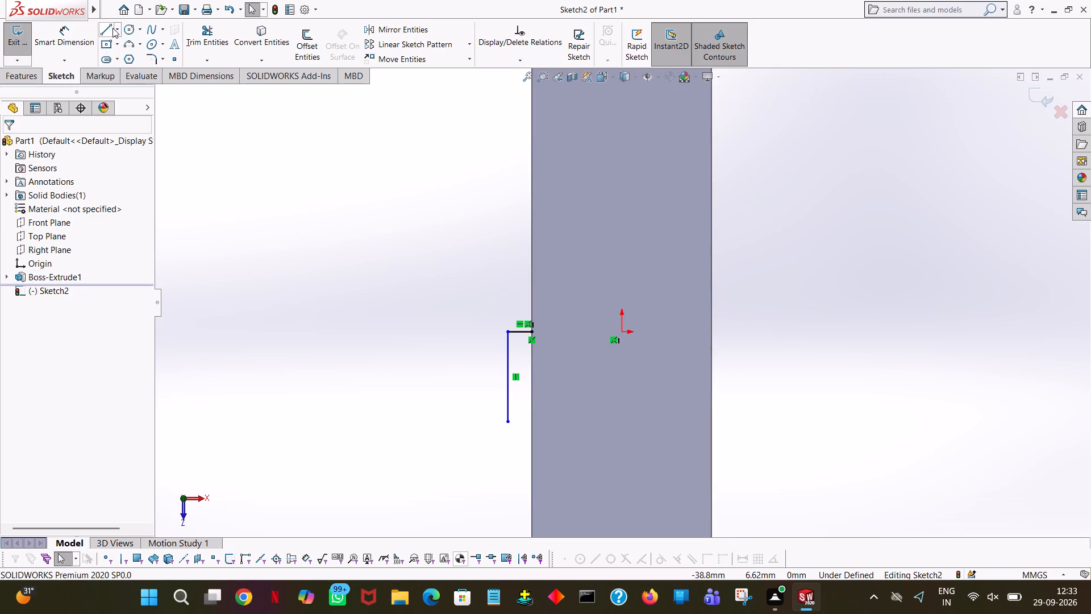
left_click(507, 423)
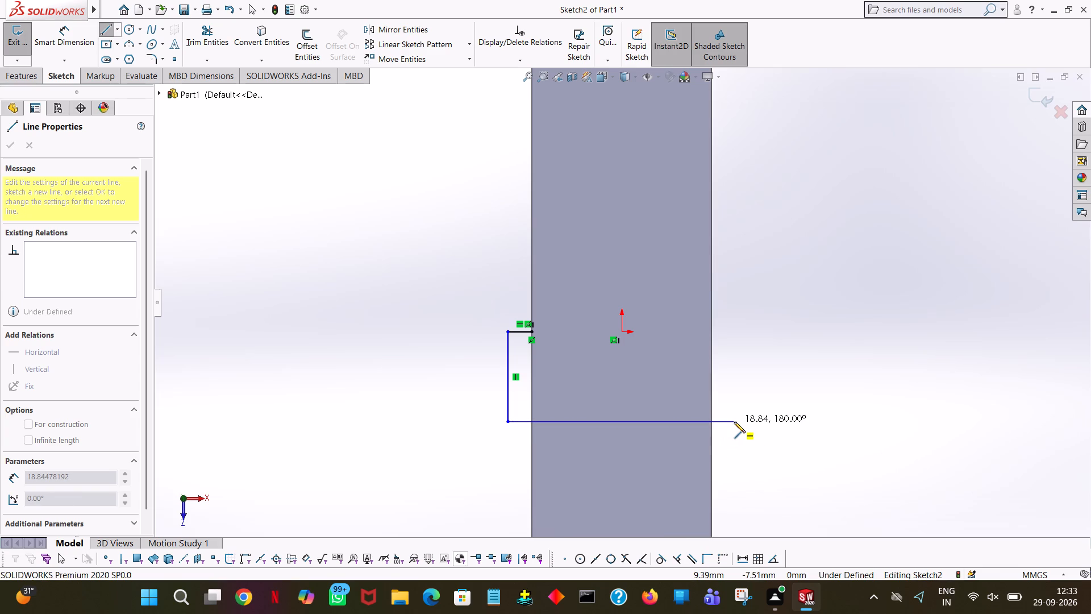
left_click(734, 422)
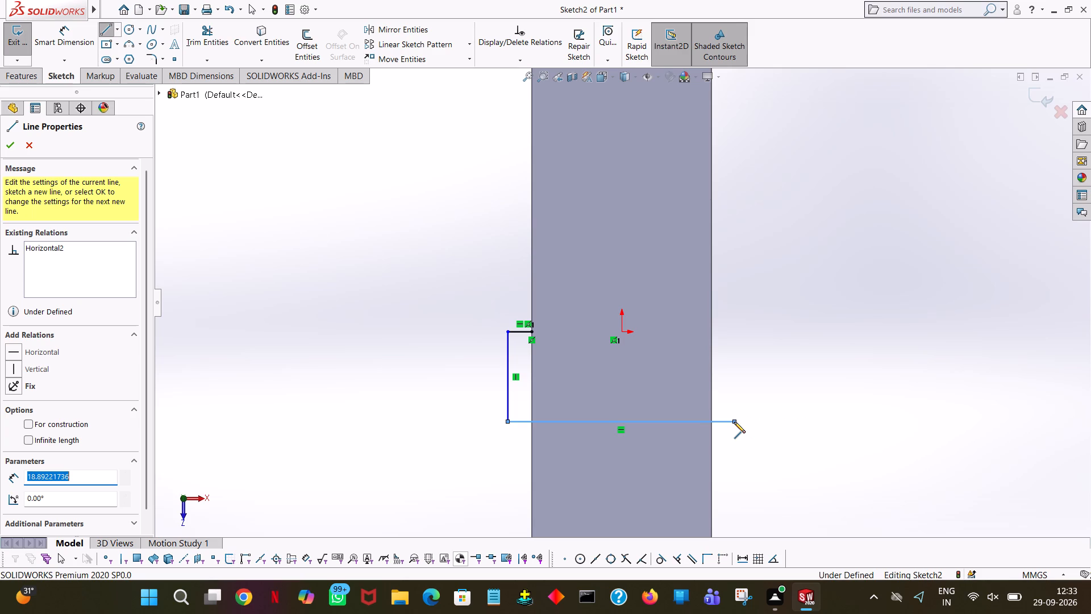
key("2")
key("Return")
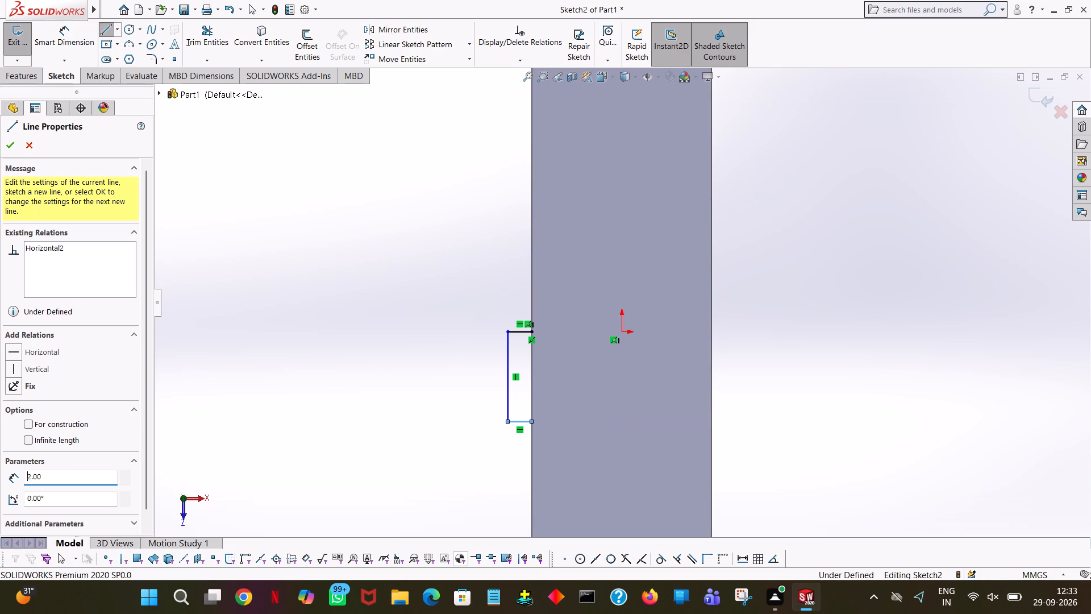
type("23")
key("BackSpace")
key("BackSpace")
key("BackSpace")
key("Right")
key("3")
key("Return")
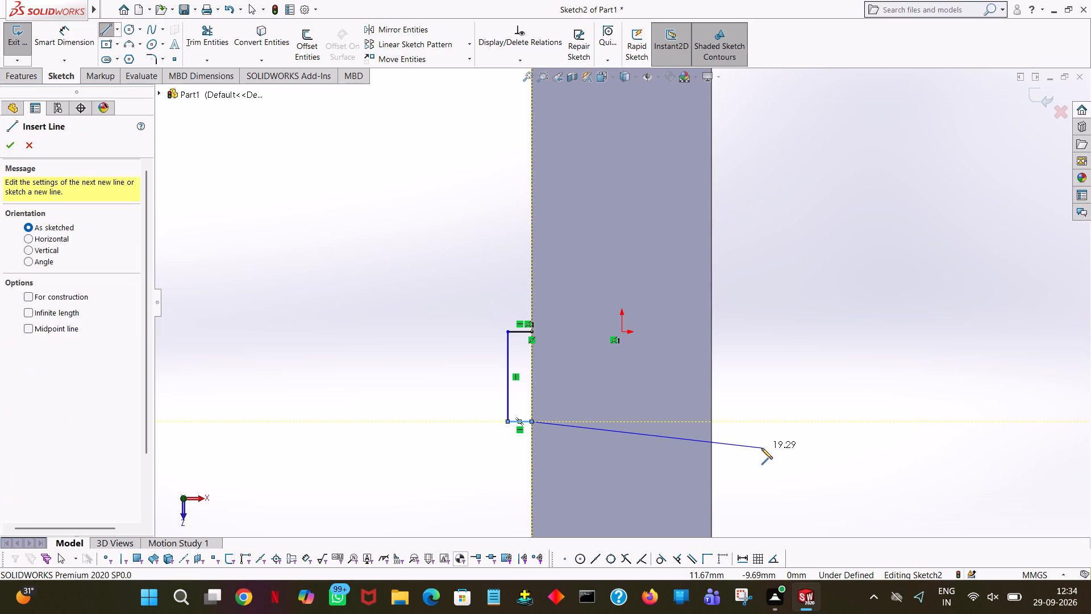
right_click(769, 441)
left_click(811, 454)
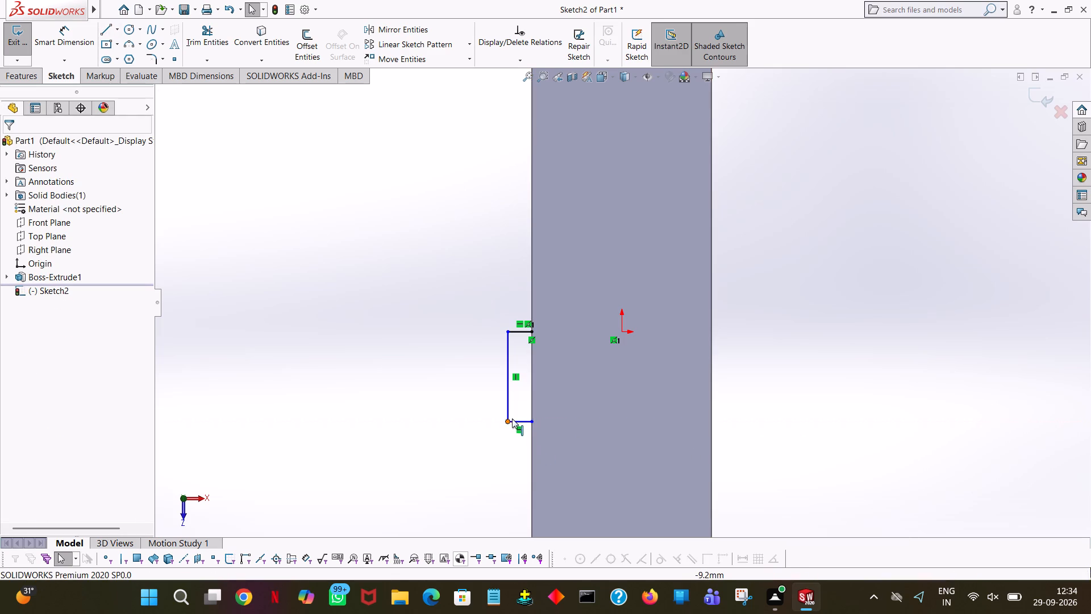
left_click(520, 419)
type("23")
key("Return")
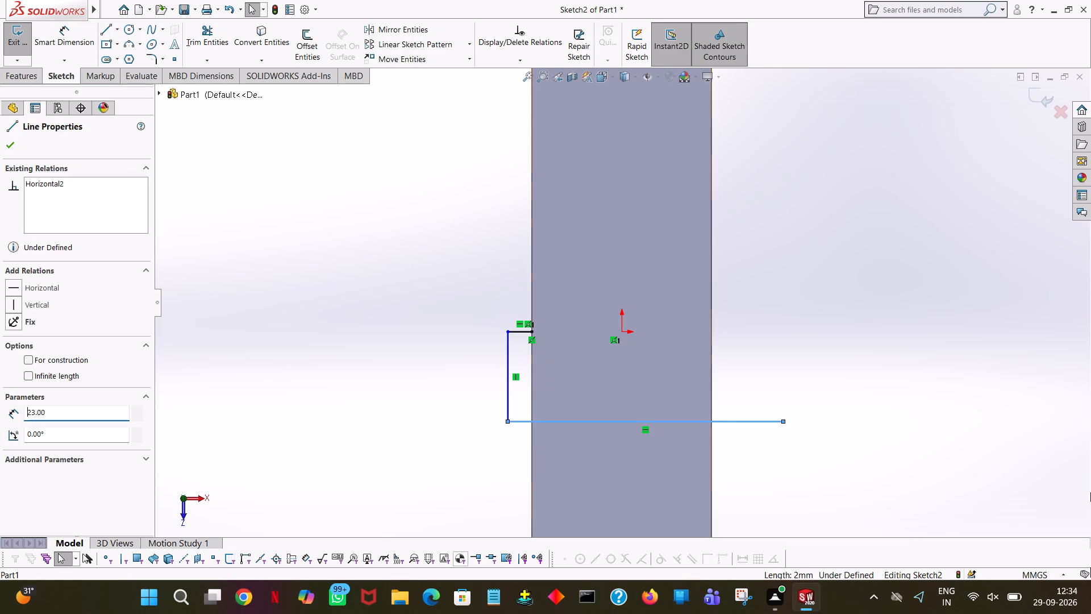
left_click(11, 144)
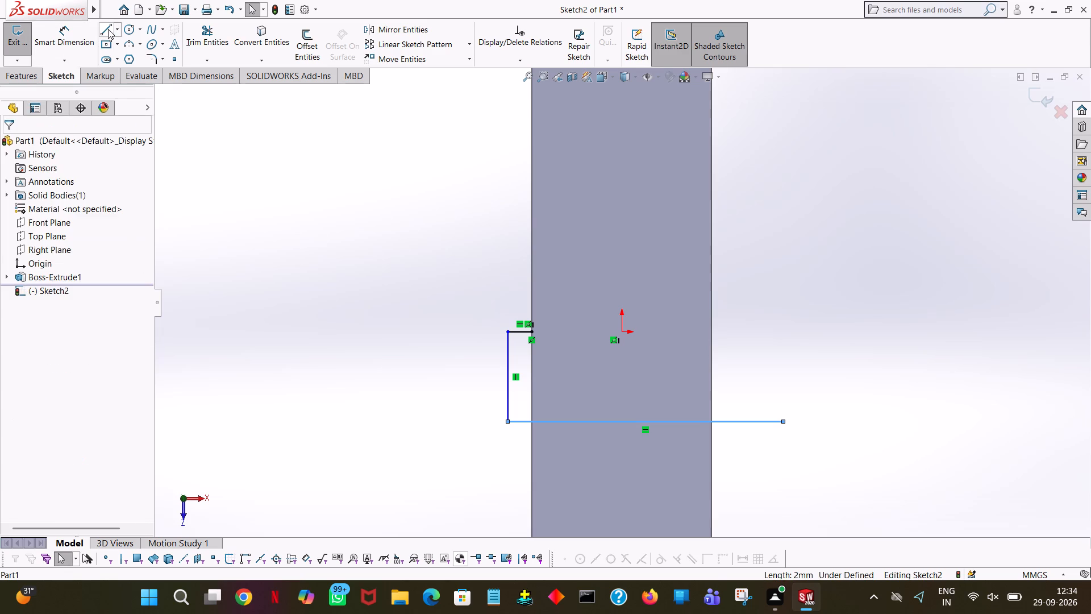
Sketch a 15 mm vertical line toward negative Z from the 23 mm line's far end.
left_click(102, 30)
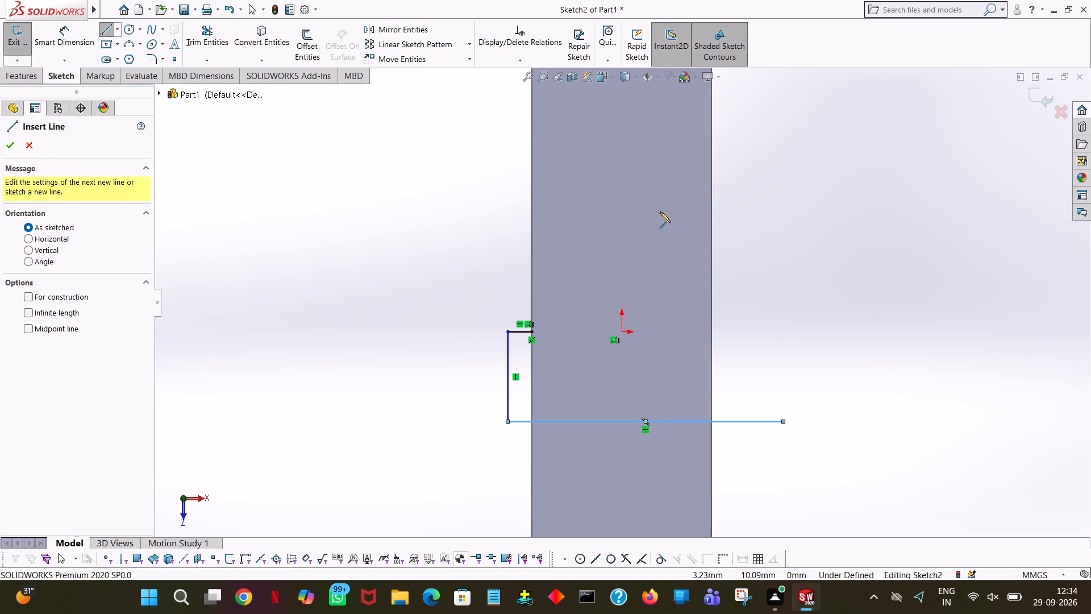
left_click(784, 422)
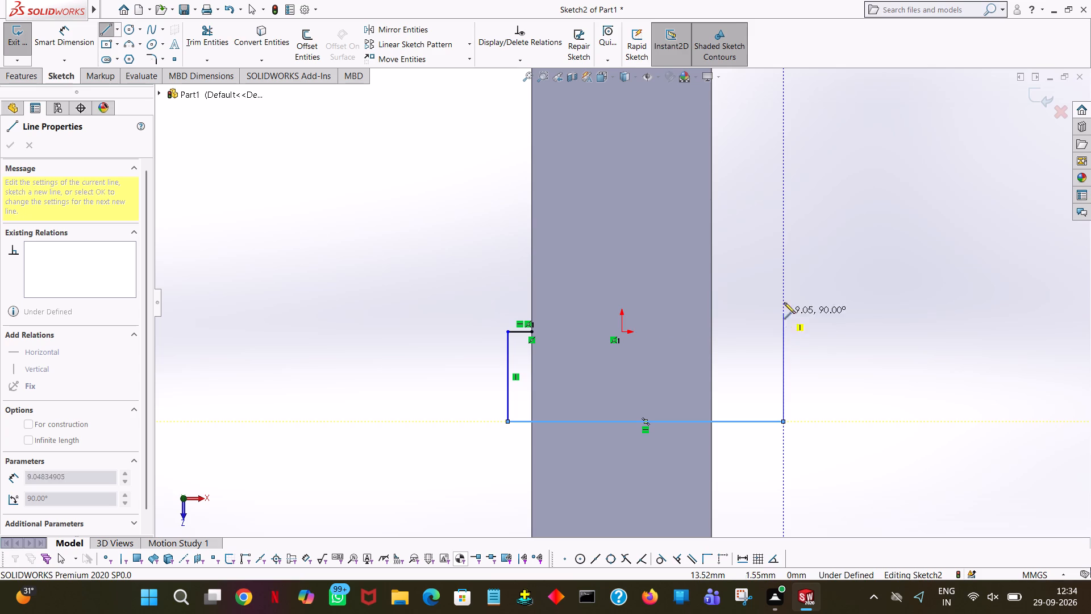
left_click(786, 254)
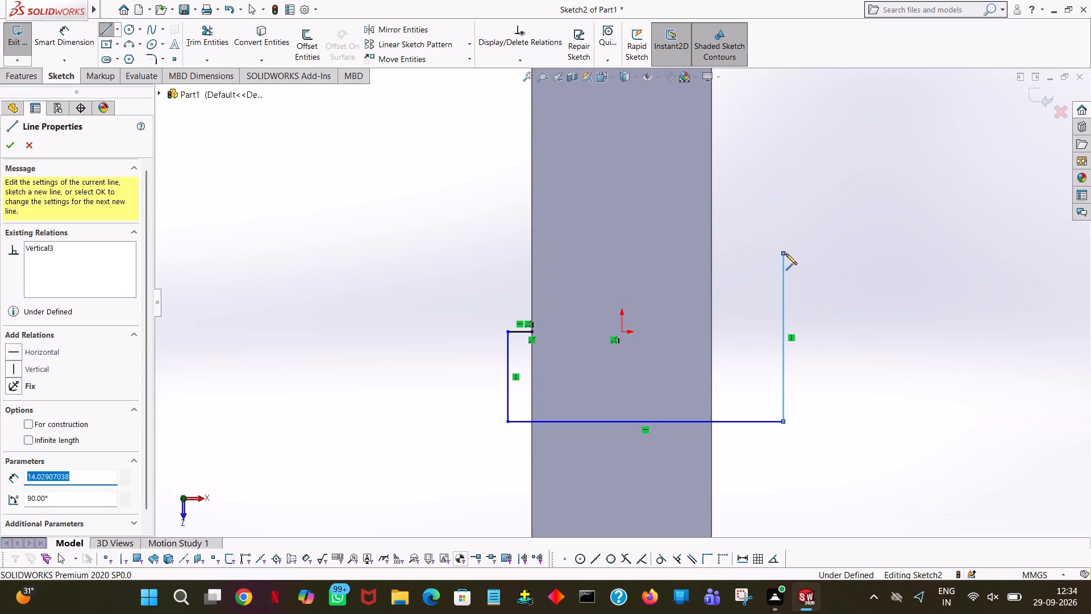
type("15")
key("Return")
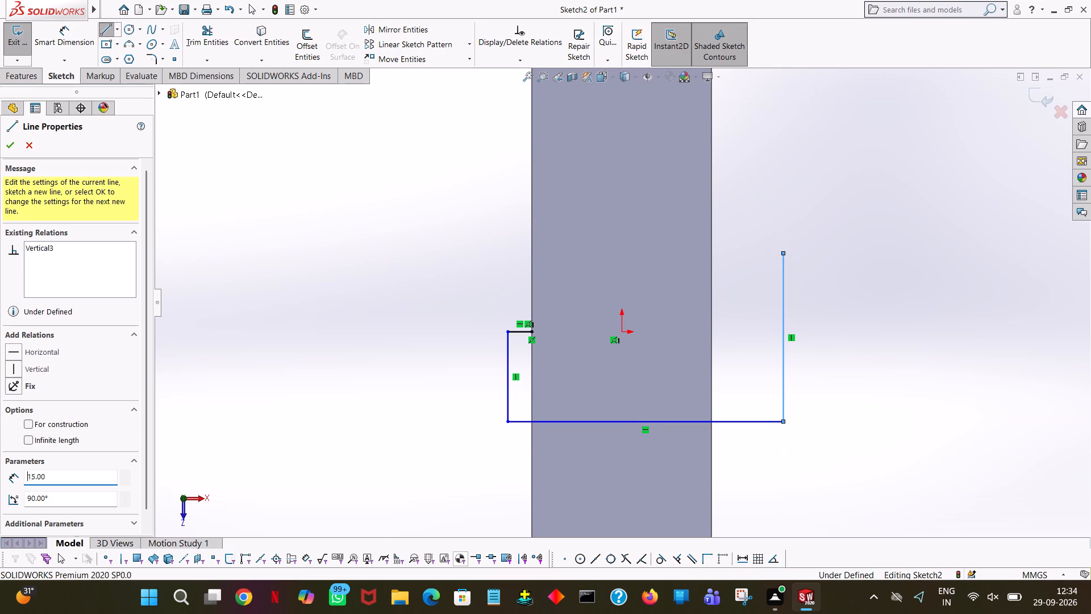
Close the profile with a 23 mm horizontal line back across the block and a vertical line to the 2 mm line's outer end.
left_click(507, 243)
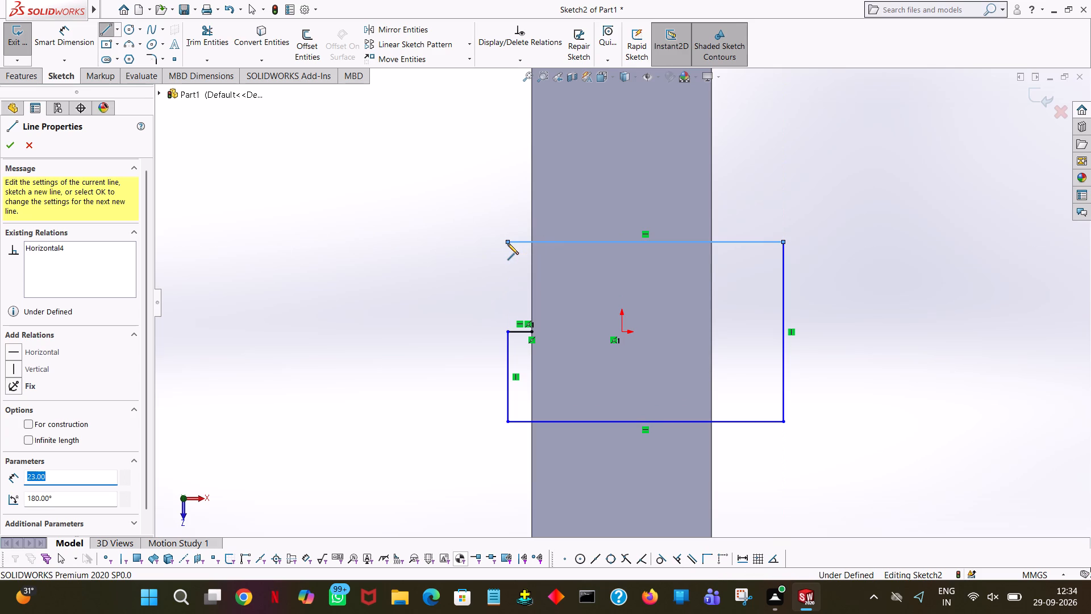
left_click(508, 332)
right_click(508, 332)
left_click(526, 341)
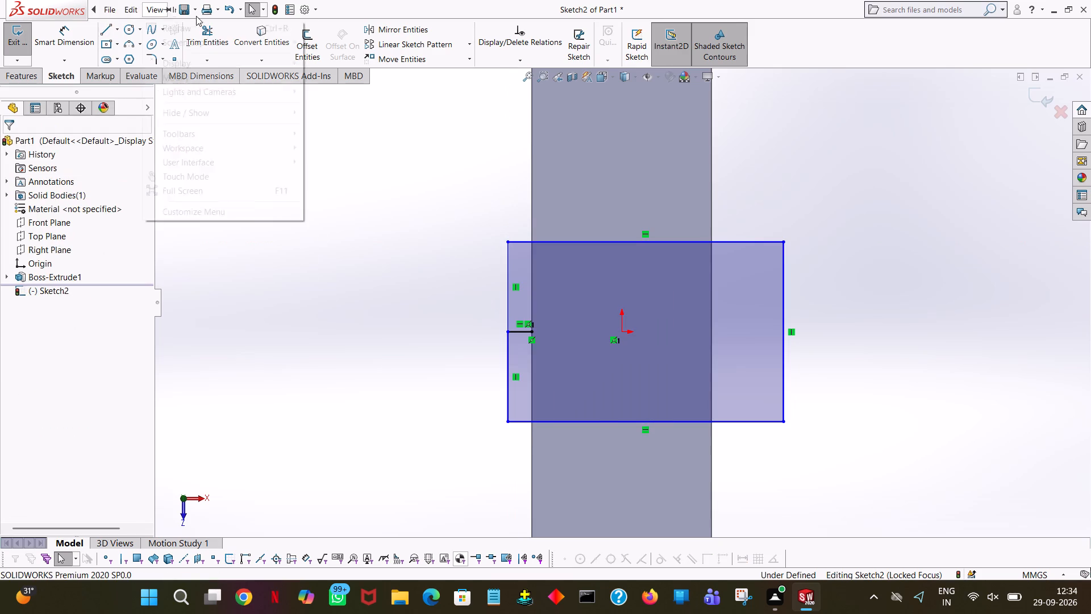
Trim away the 2 mm horizontal line between the rectangle's side and the block's long edge.
left_click(217, 33)
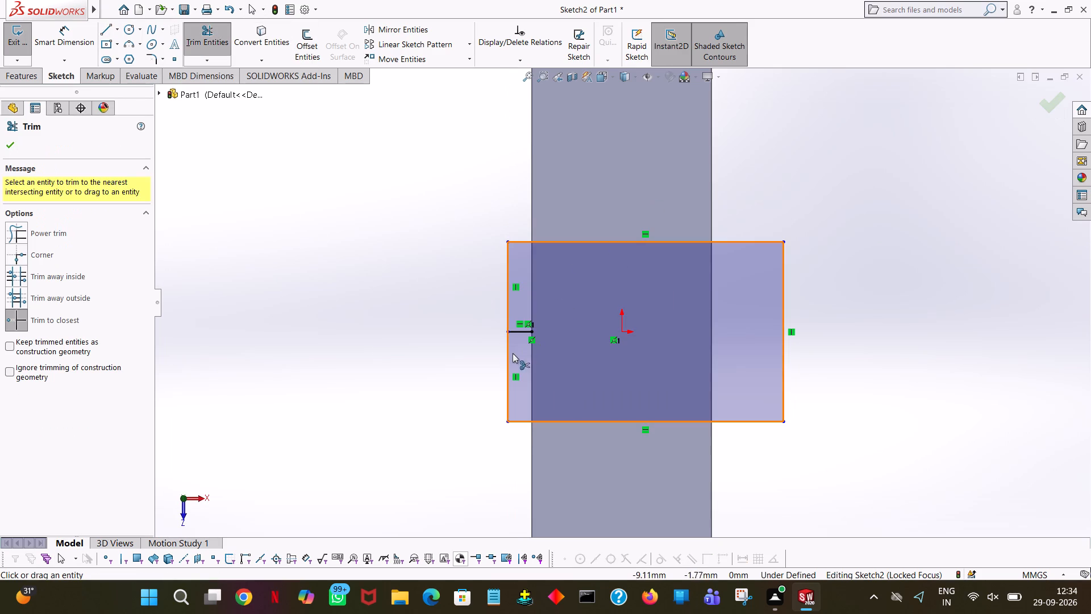
left_click(527, 330)
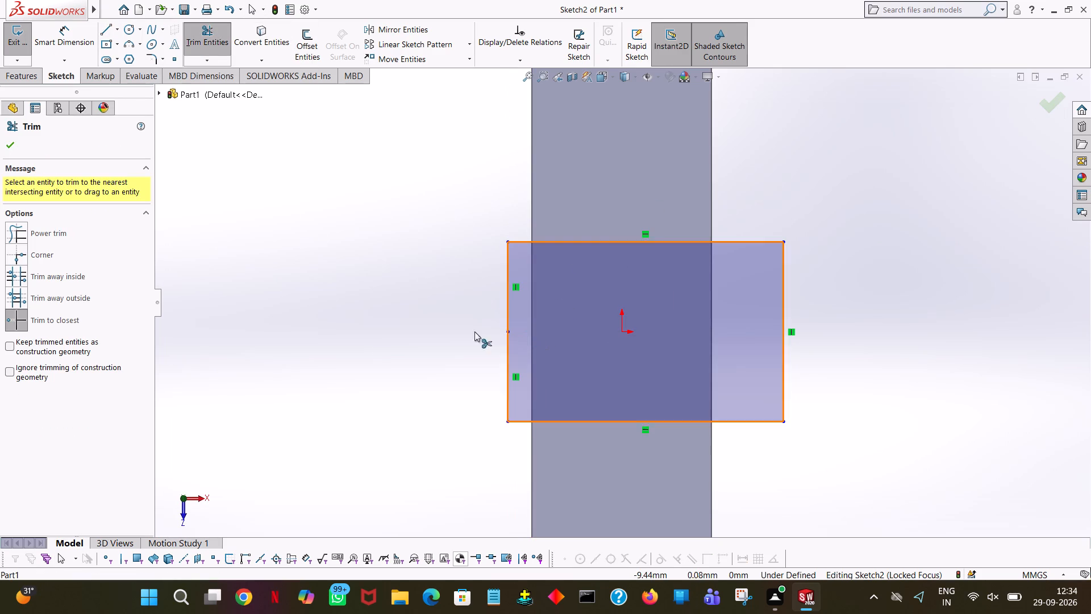
left_click(17, 146)
left_click(464, 192)
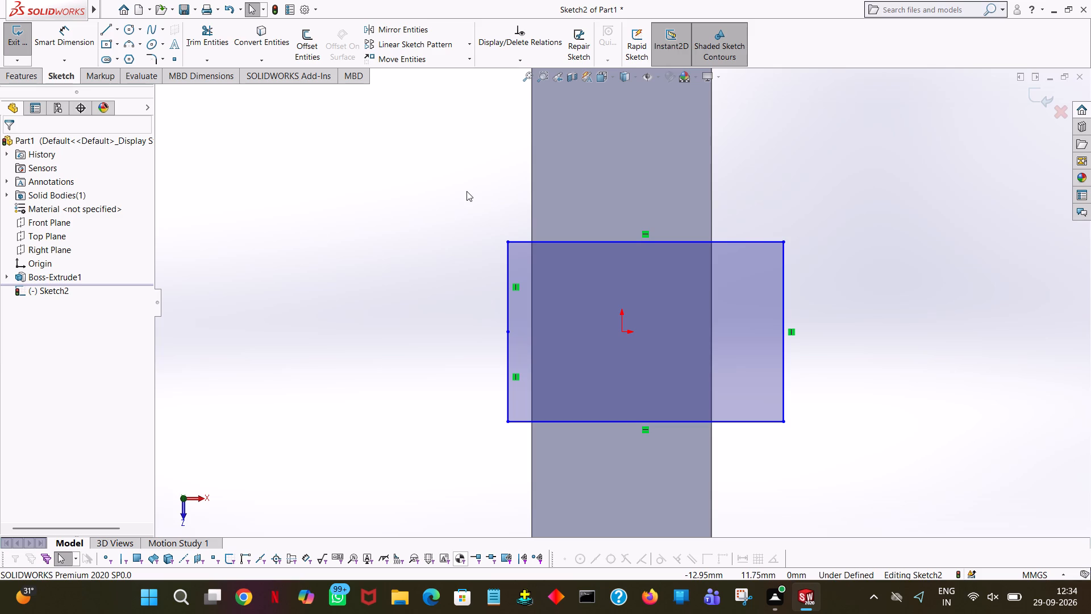
Extrude the 23 x 15 mm rectangle in both directions, 4 mm above the block's top face and 6 mm down into it.
middle_click_drag(844, 487, 868, 429)
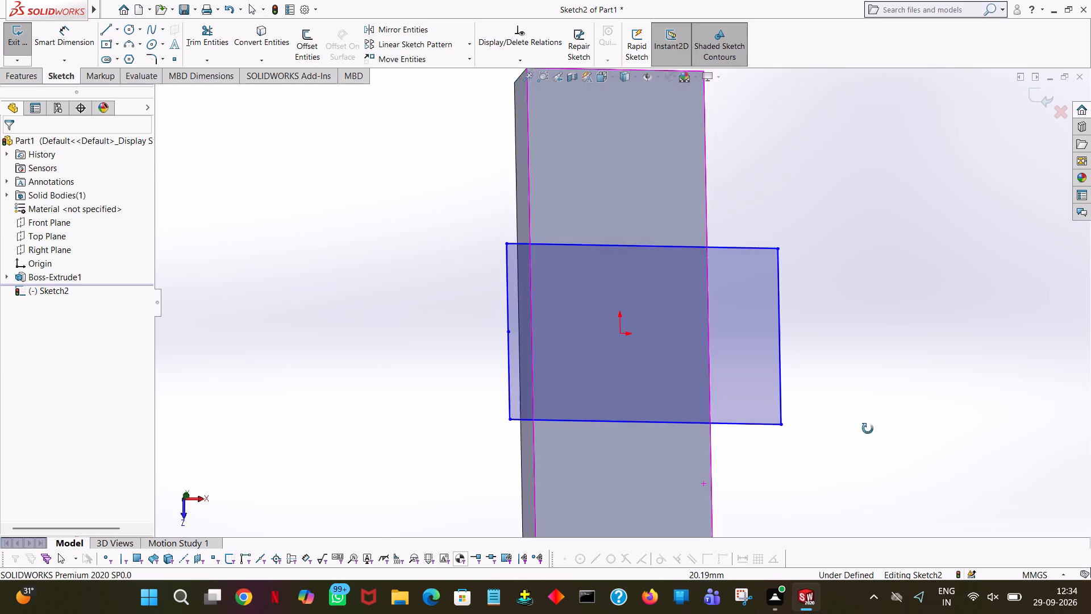
middle_click_drag(868, 429, 842, 213)
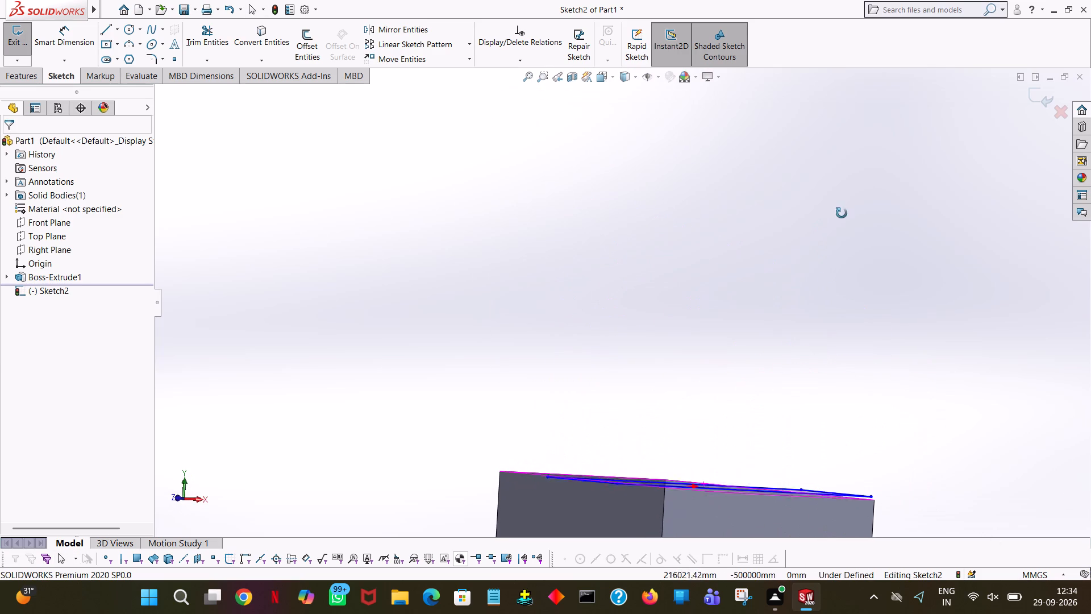
middle_click_drag(842, 213, 840, 224)
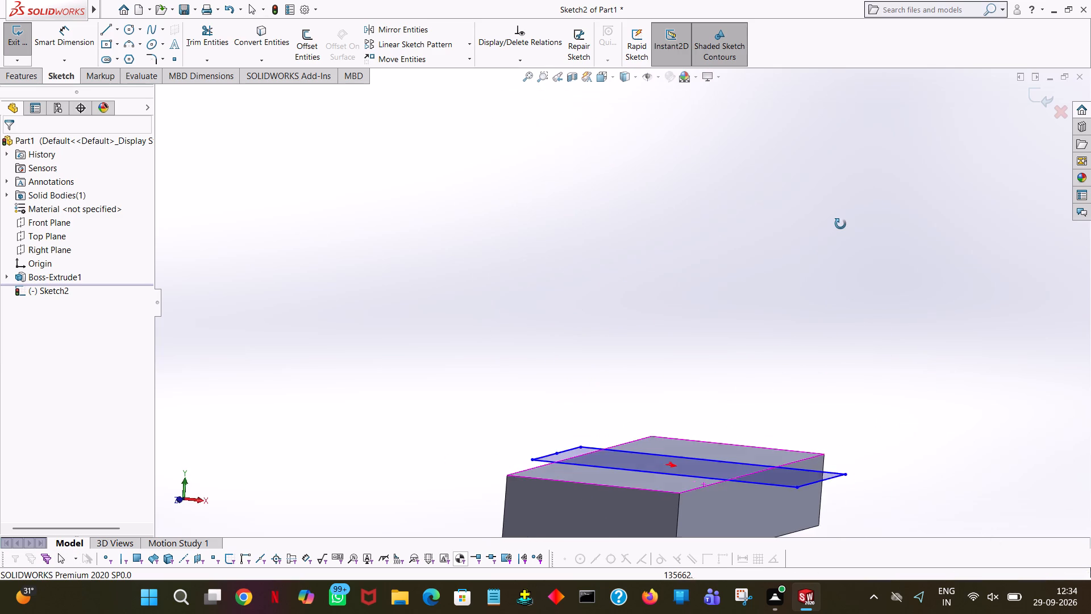
middle_click_drag(840, 224, 840, 252)
left_click(30, 75)
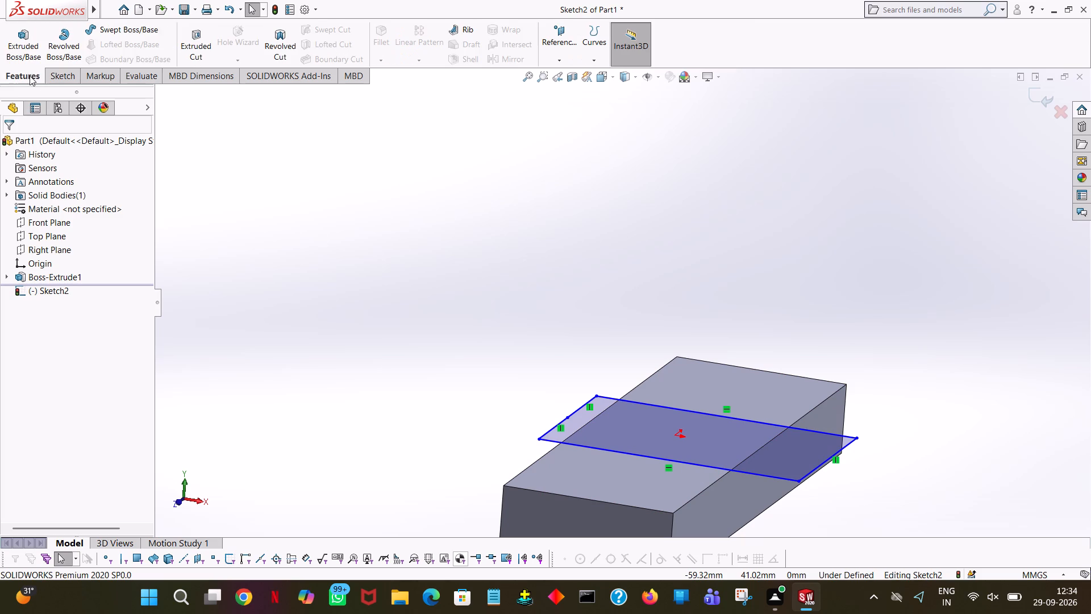
left_click(29, 55)
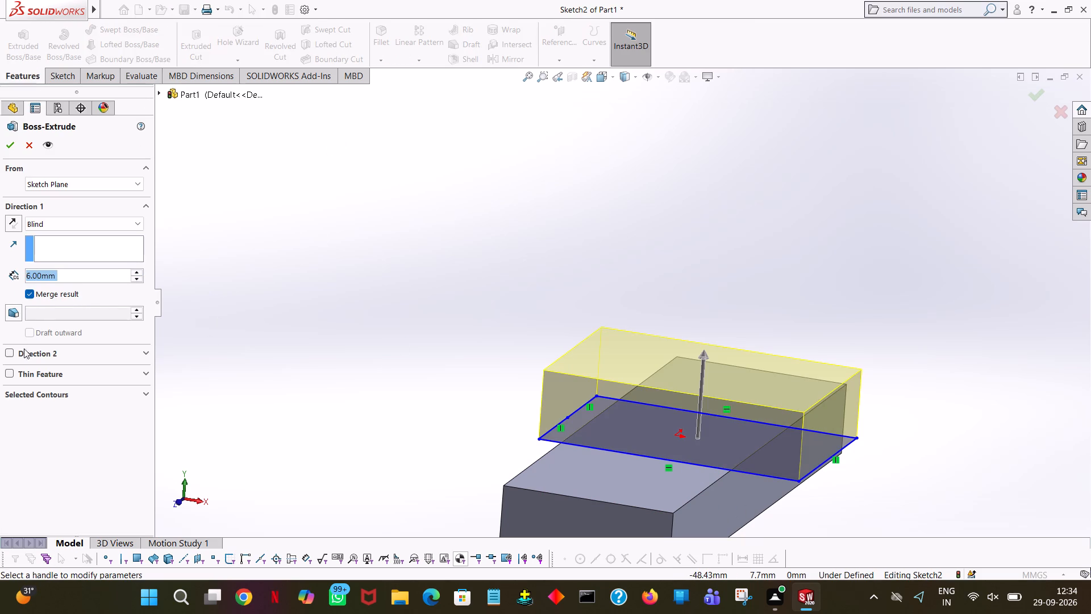
left_click(11, 357)
left_click(8, 353)
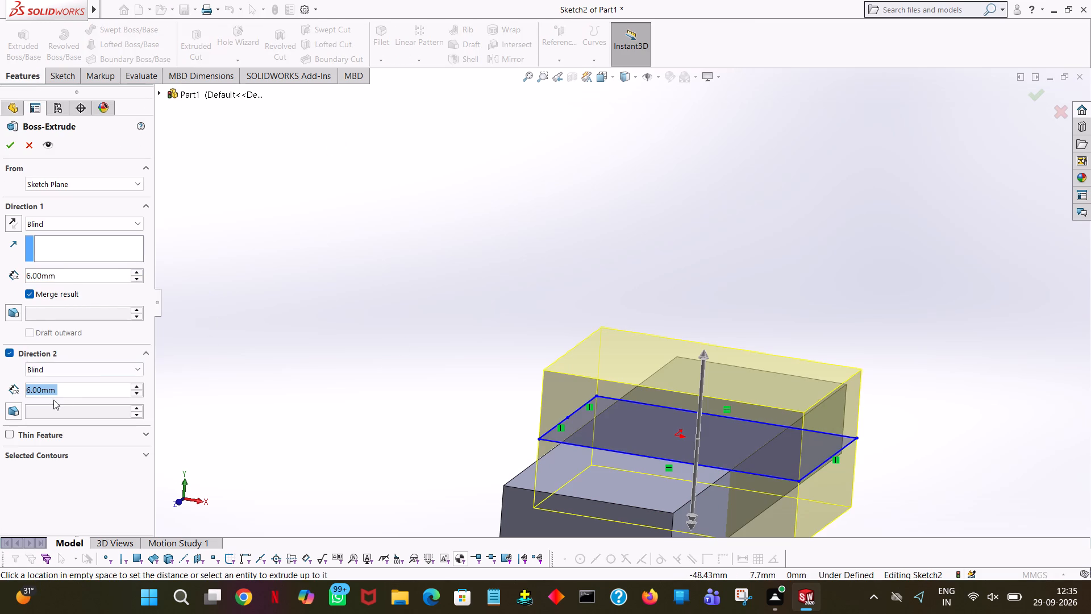
middle_click_drag(225, 360, 323, 347)
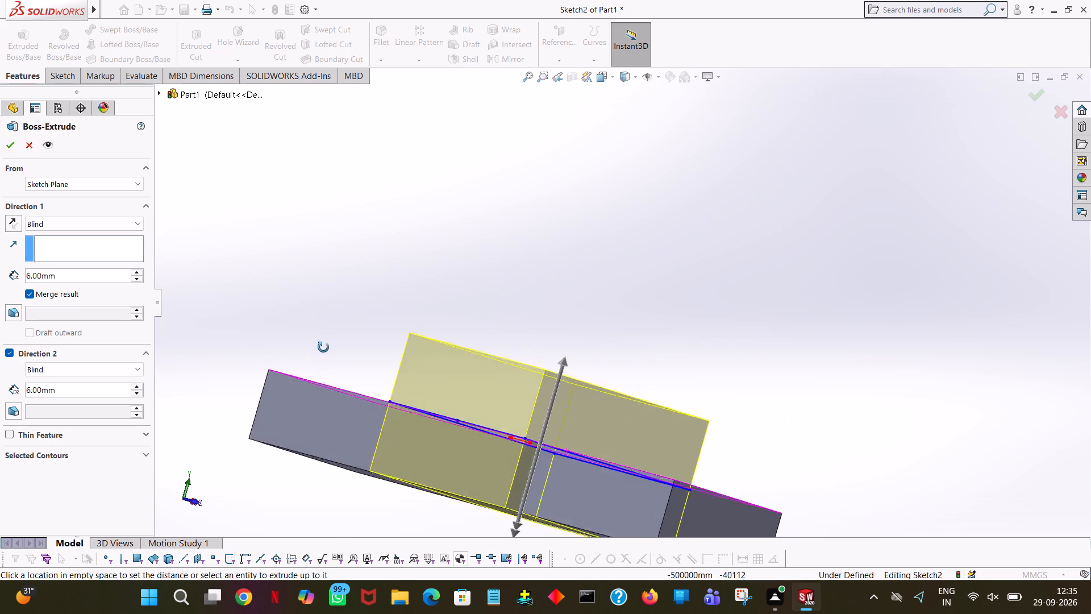
middle_click_drag(323, 347, 306, 334)
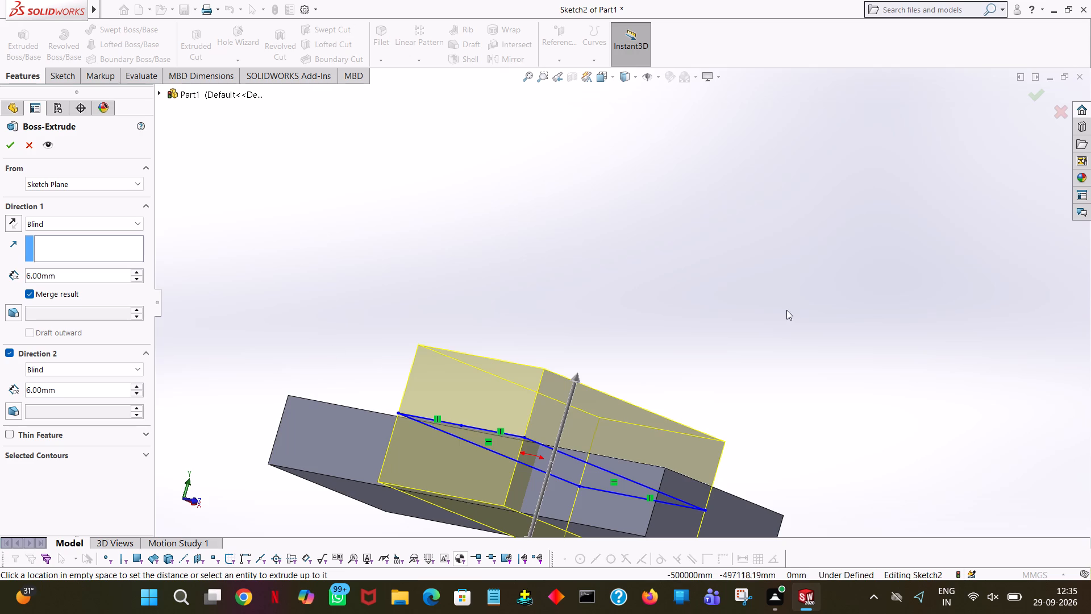
middle_click_drag(886, 324, 852, 358)
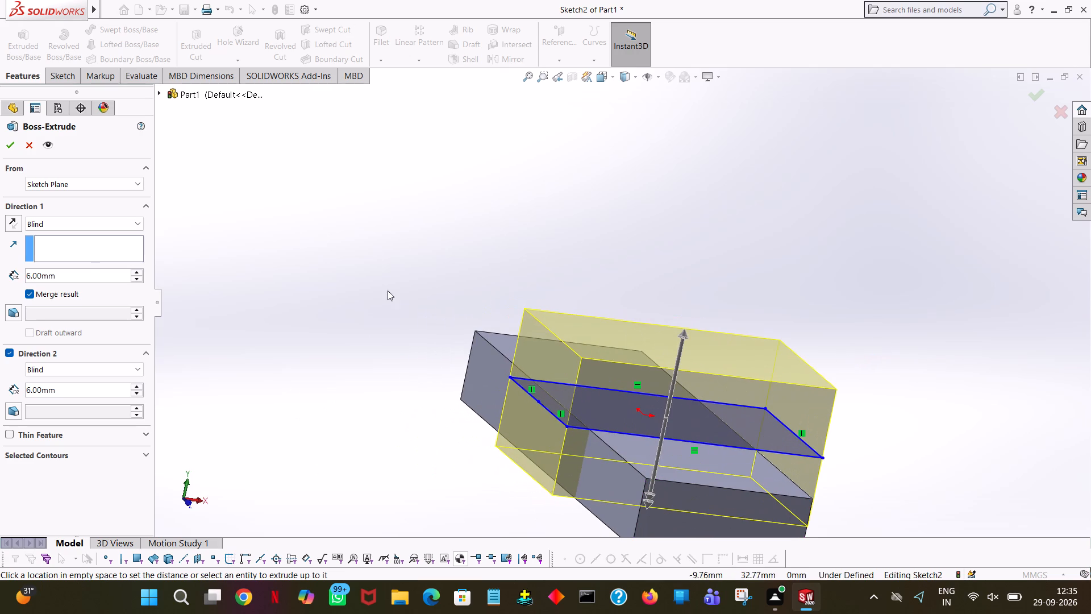
double_click(84, 269)
double_click(69, 279)
key("4")
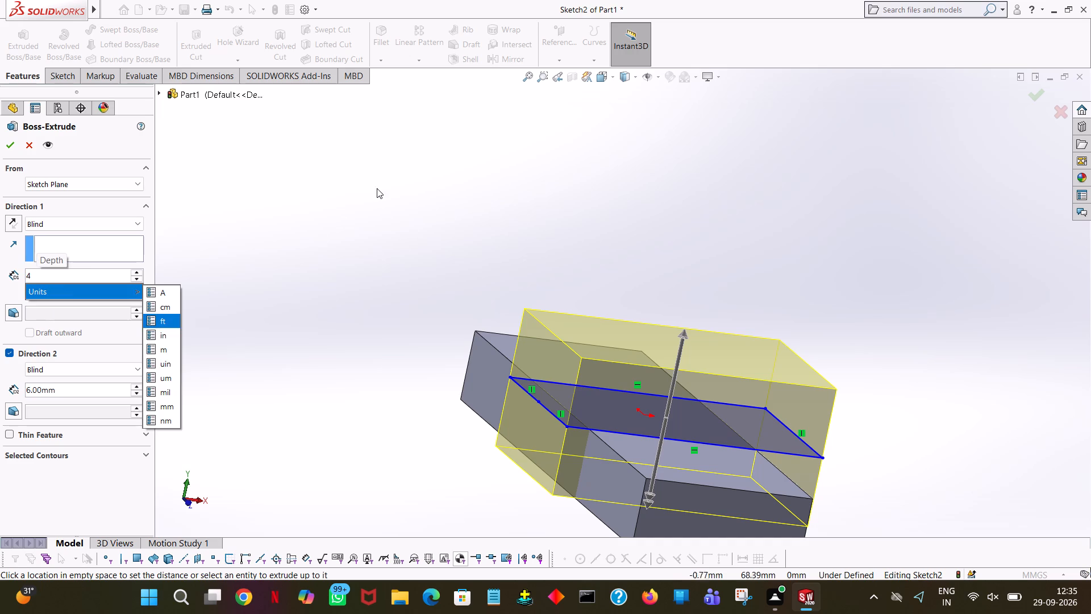
left_click(377, 188)
left_click(6, 145)
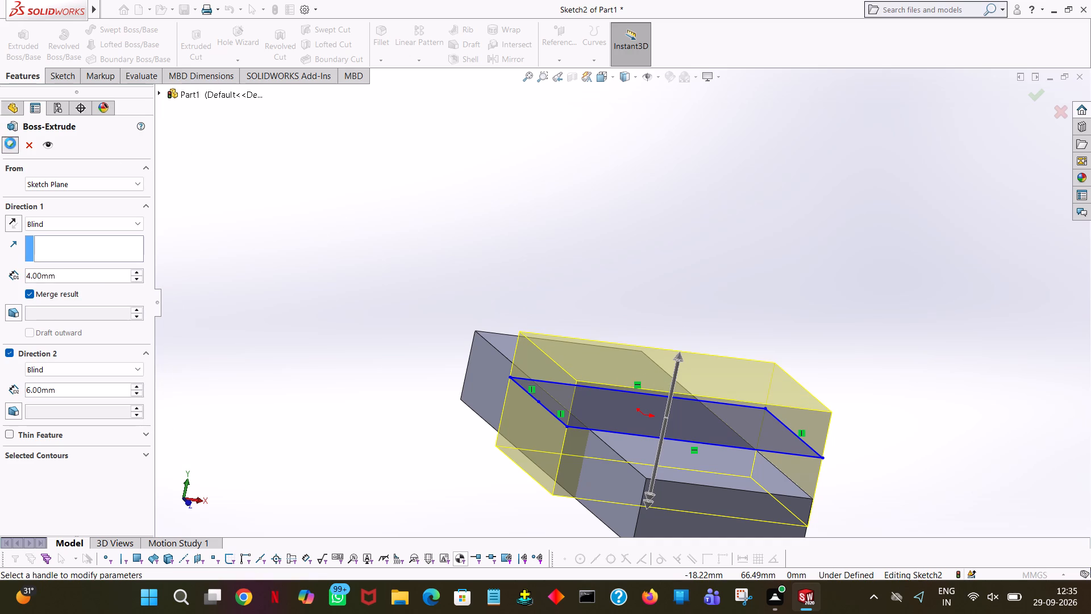
left_click(760, 205)
Examine the block and its crosswise boss from above, in isometric view and from other angles.
middle_click_drag(732, 240, 697, 370)
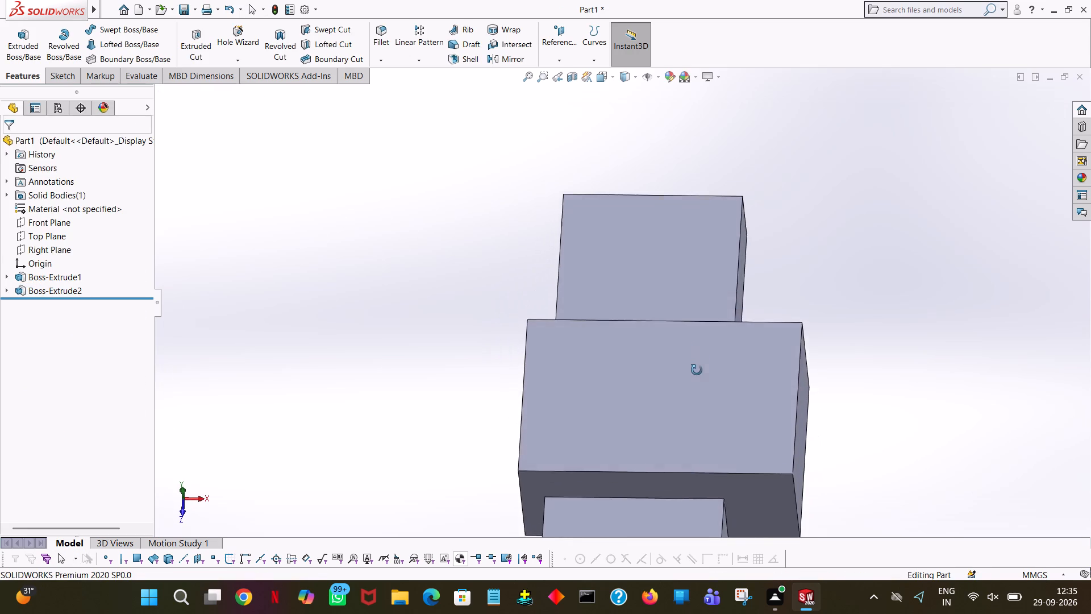
middle_click_drag(697, 370, 699, 463)
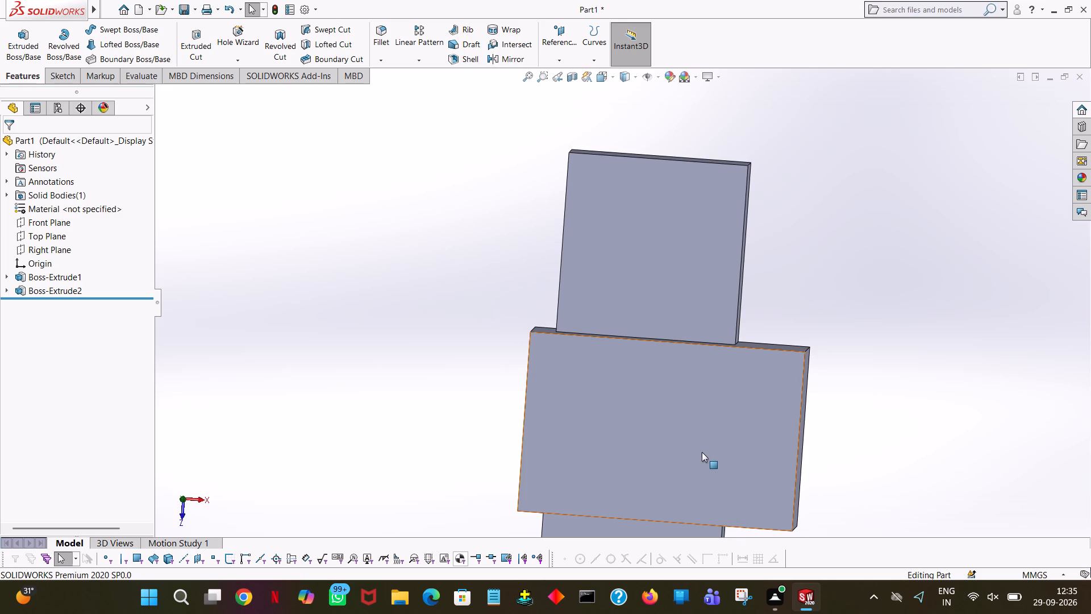
middle_click_drag(707, 445, 735, 302)
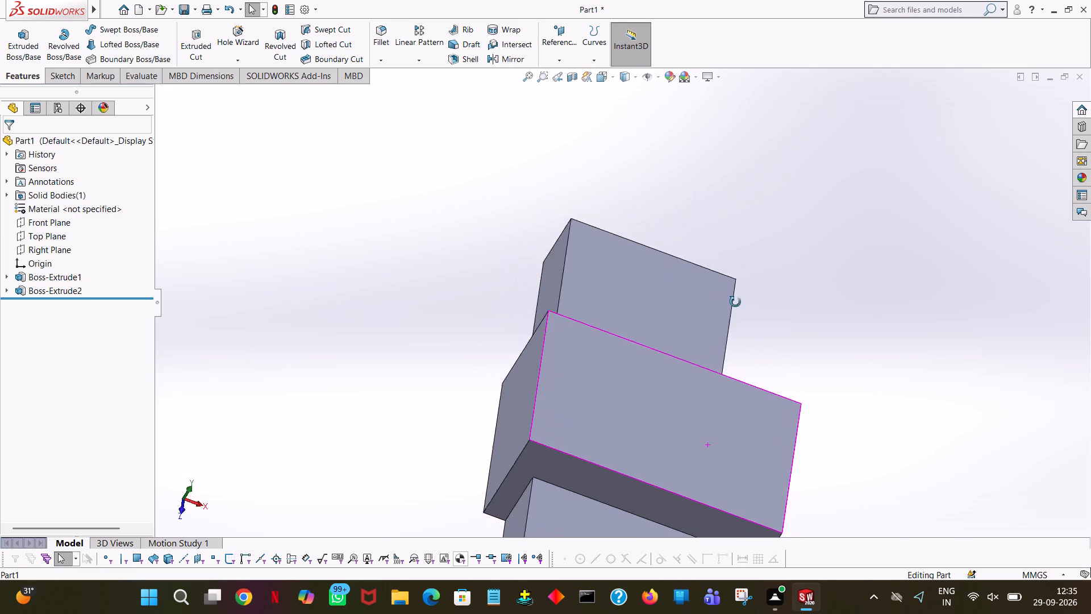
middle_click_drag(735, 302, 722, 236)
key("ctrl+7")
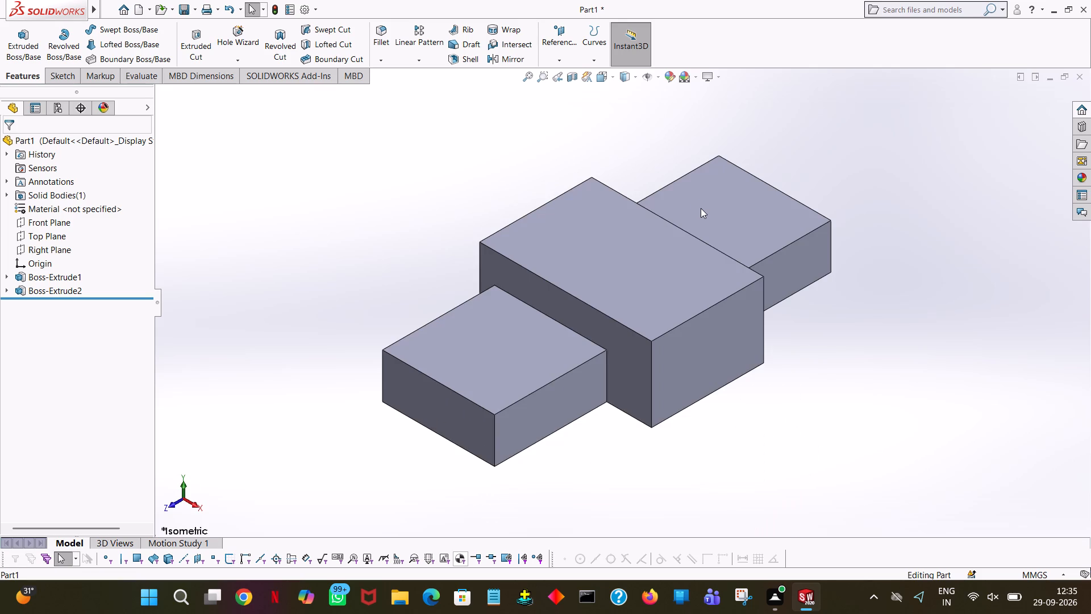
middle_click_drag(843, 377, 882, 361)
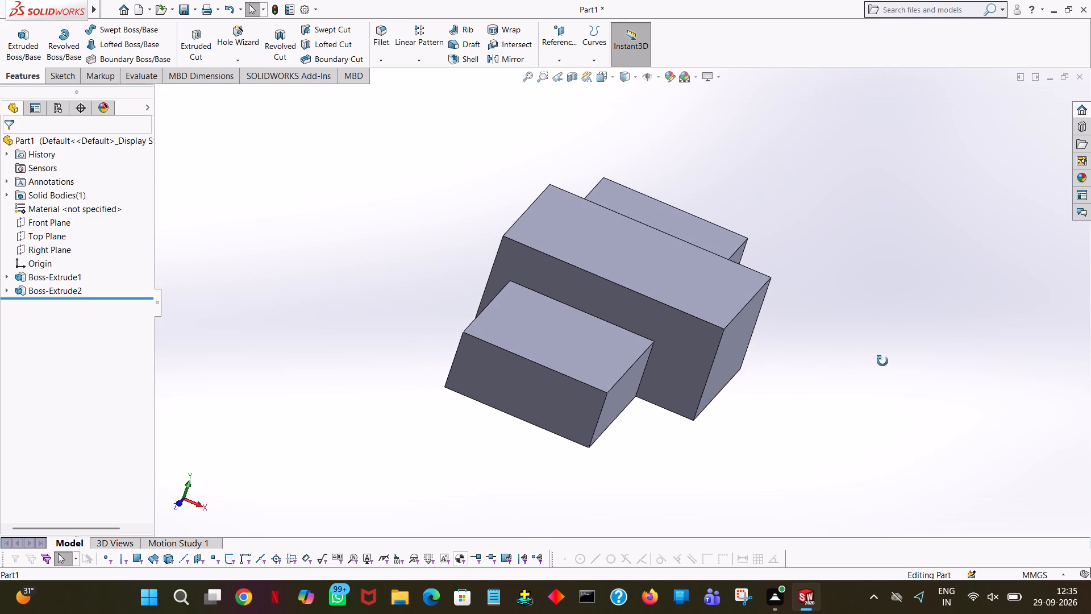
middle_click_drag(882, 361, 889, 395)
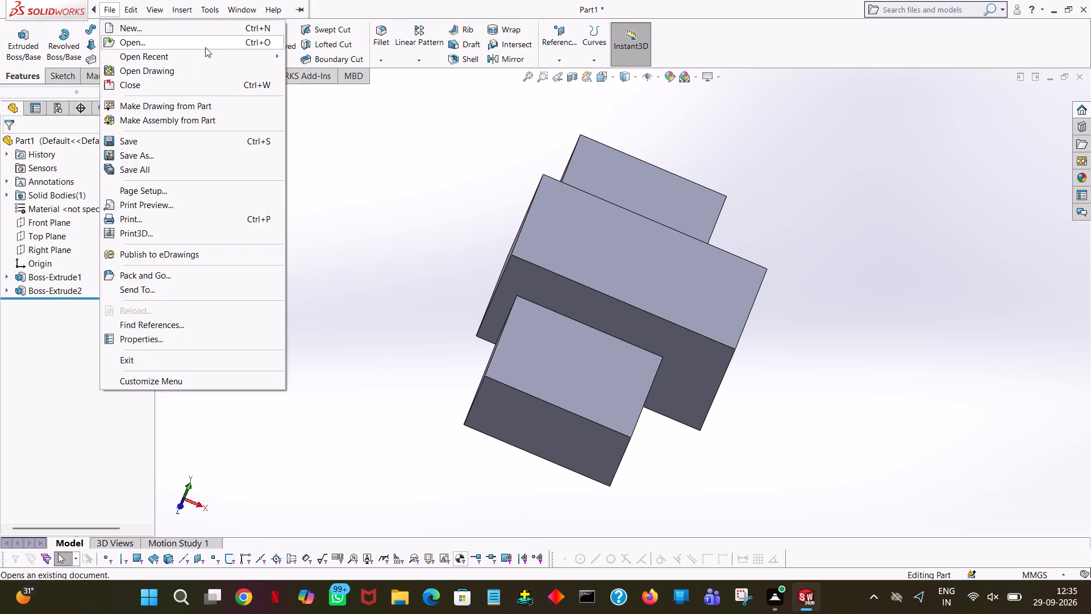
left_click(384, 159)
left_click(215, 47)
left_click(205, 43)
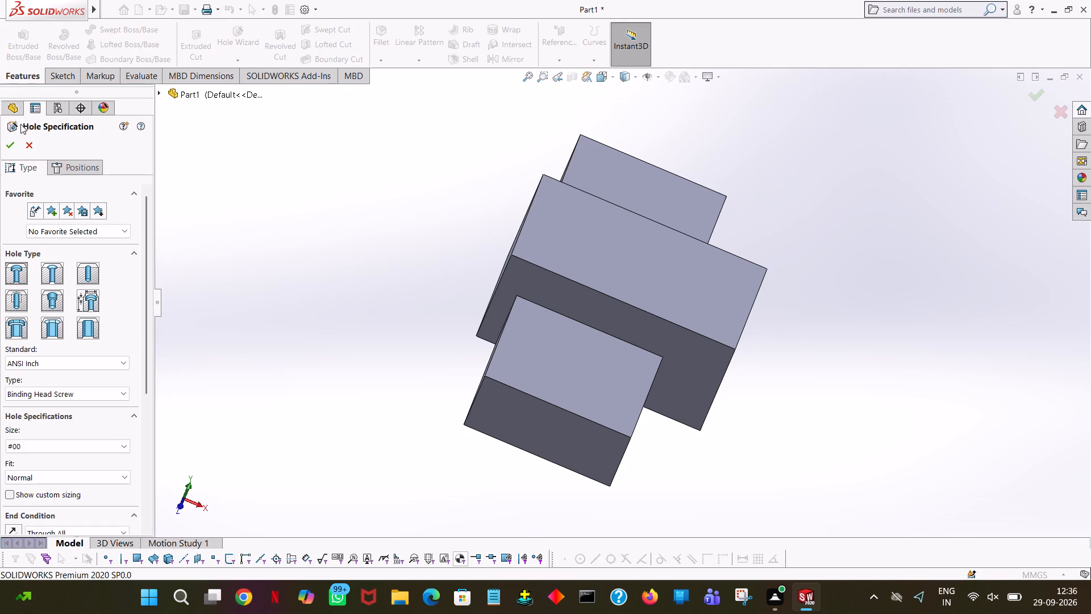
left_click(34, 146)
Start an Extruded Cut sketch on the crosswise boss's top face and draw a 4 mm radius circle centred on its negative-X edge's midpoint.
left_click(201, 39)
left_click(573, 234)
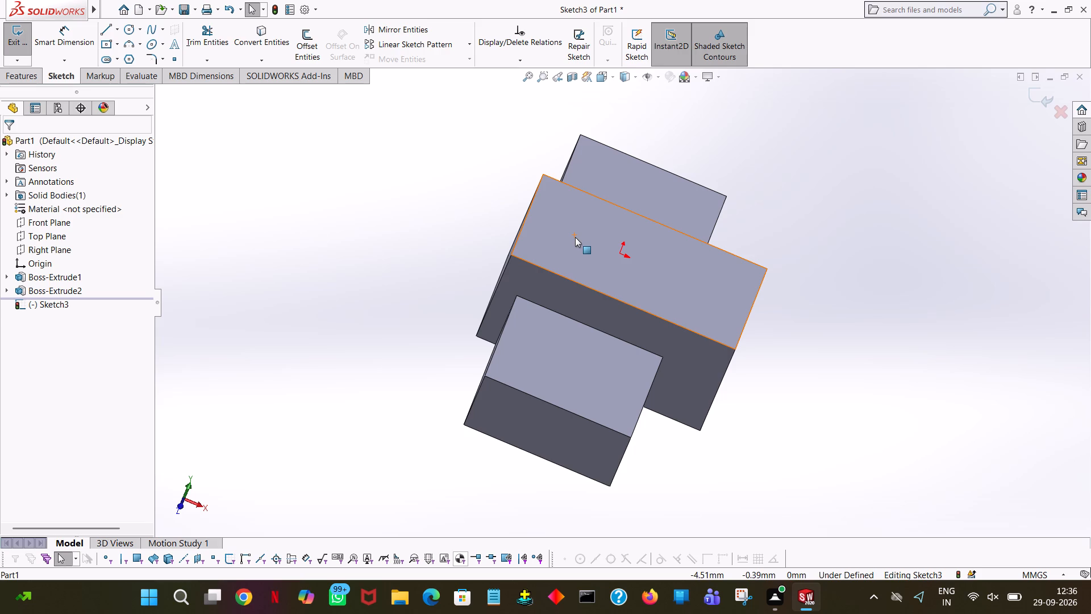
key("space")
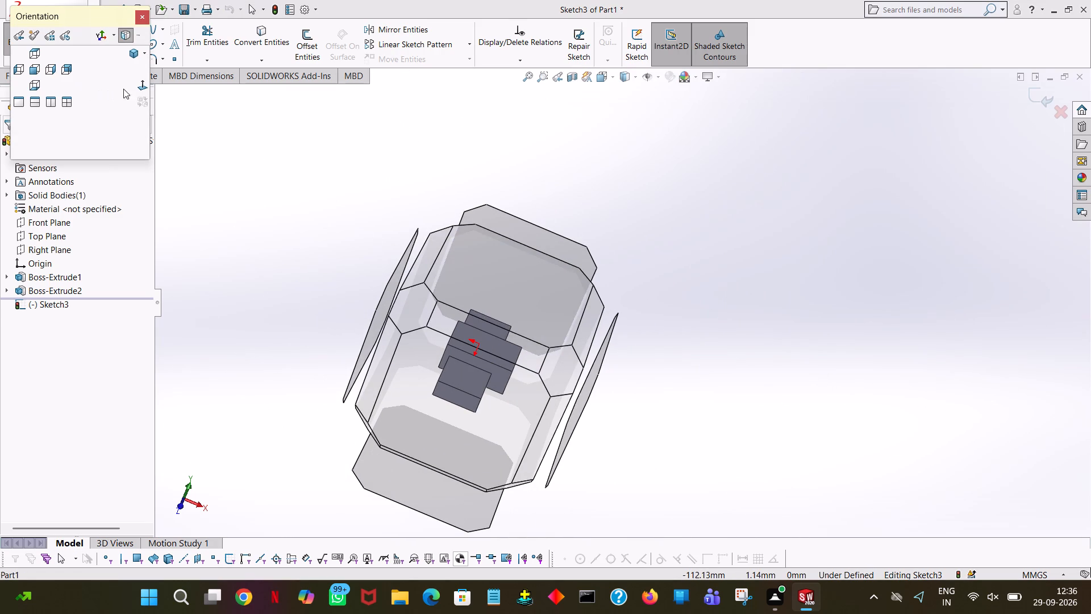
left_click(139, 86)
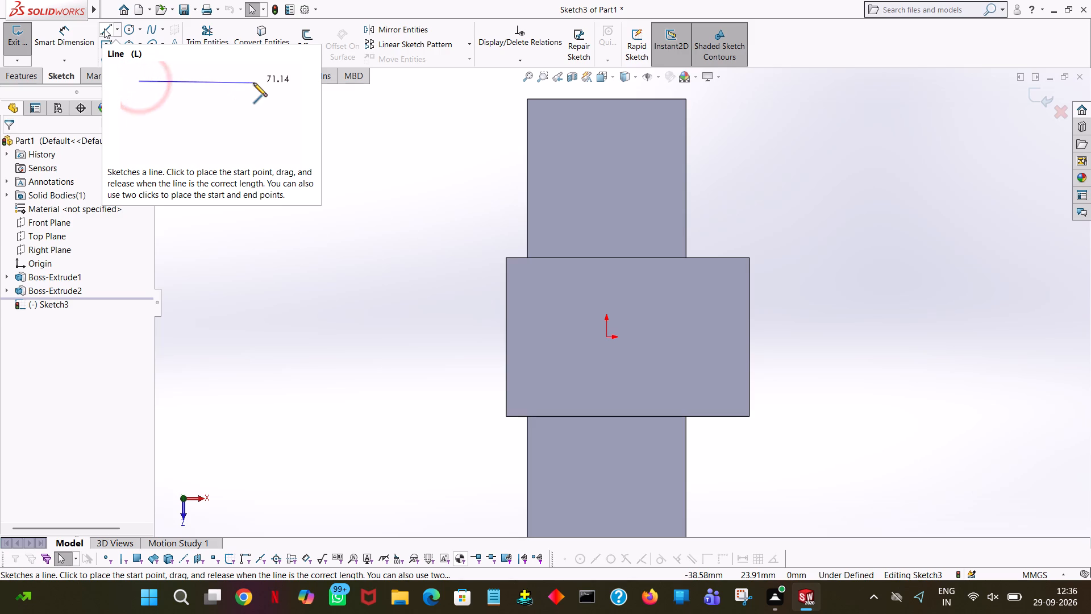
left_click(132, 30)
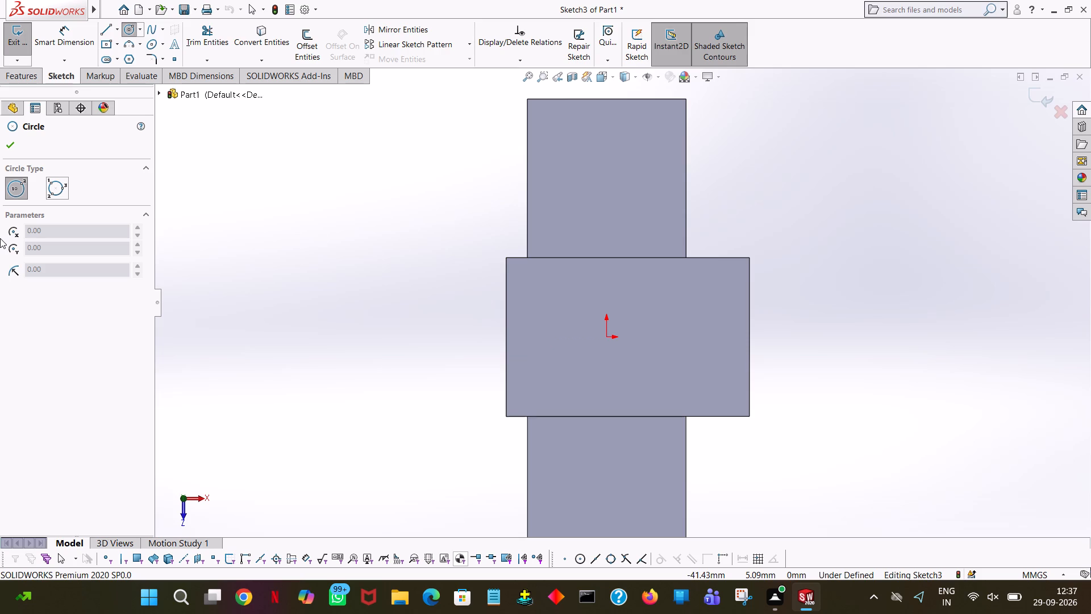
left_click(506, 337)
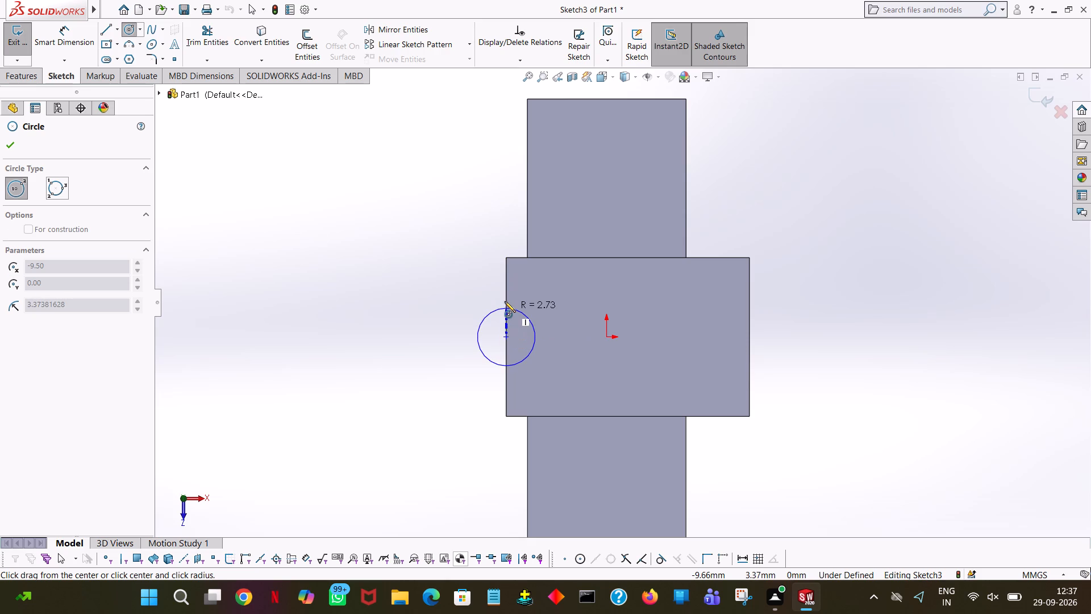
left_click(505, 301)
key("4")
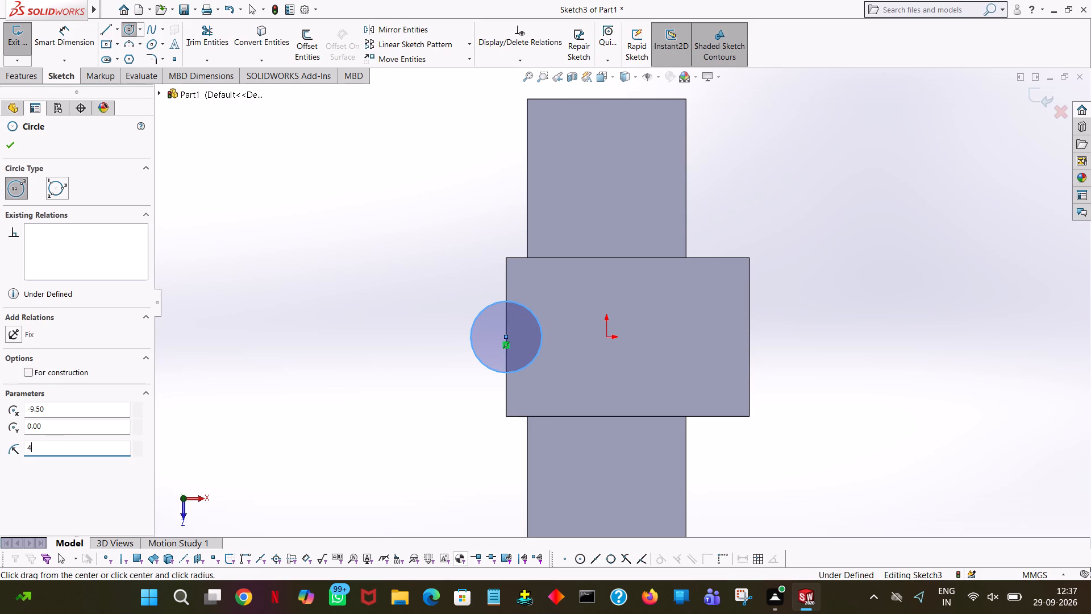
key("Return")
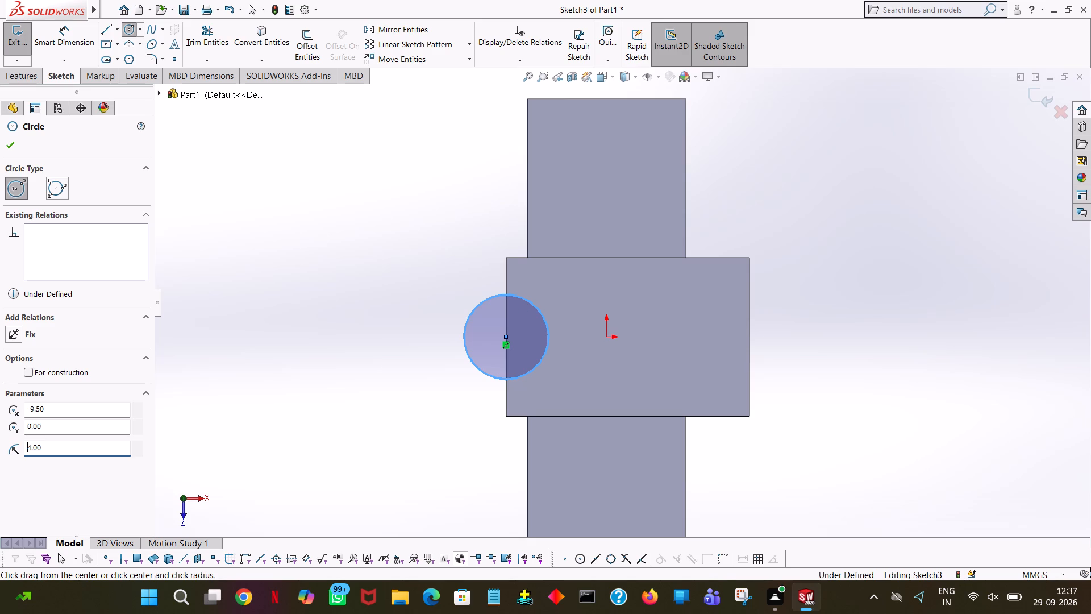
Sketch three connected lines outward from the boss's negative-X corners: 11 mm horizontal, 15 mm vertical and 11 mm horizontal back to the boss.
left_click(114, 26)
left_click(106, 27)
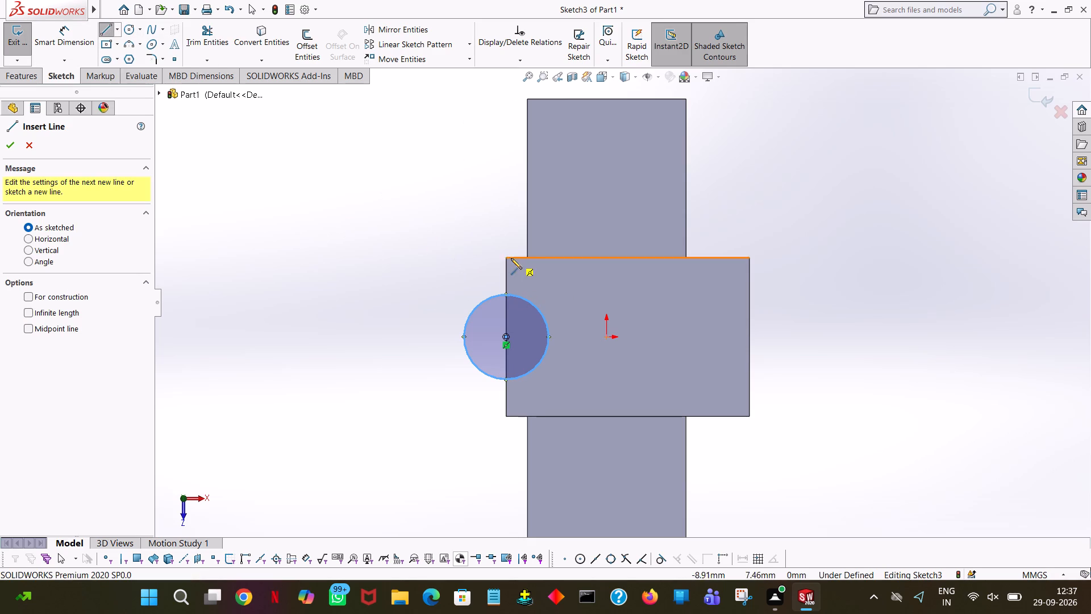
left_click(505, 255)
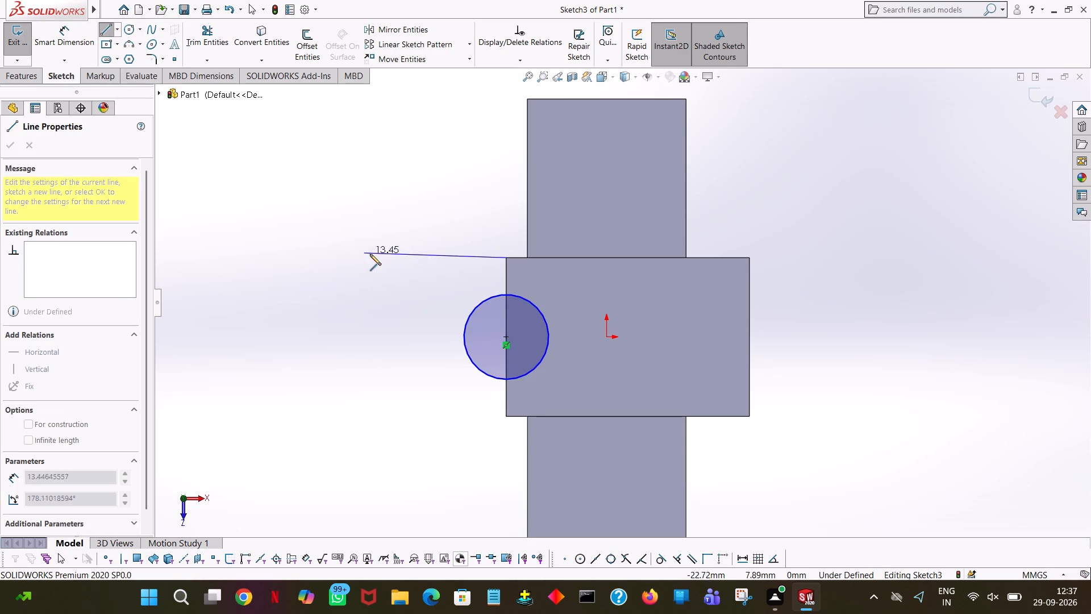
left_click(370, 255)
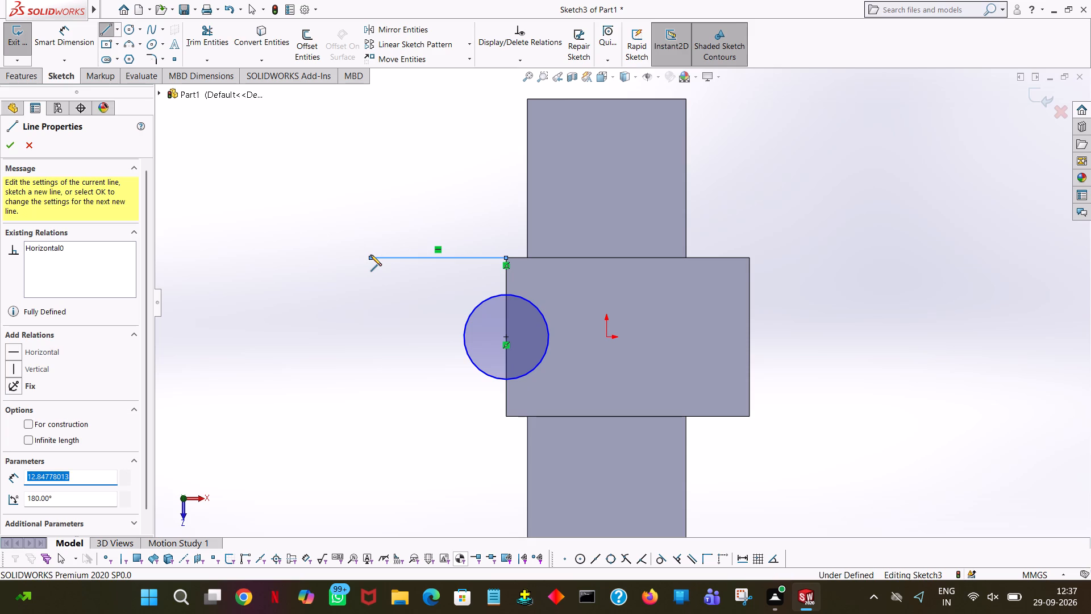
type("11")
key("Return")
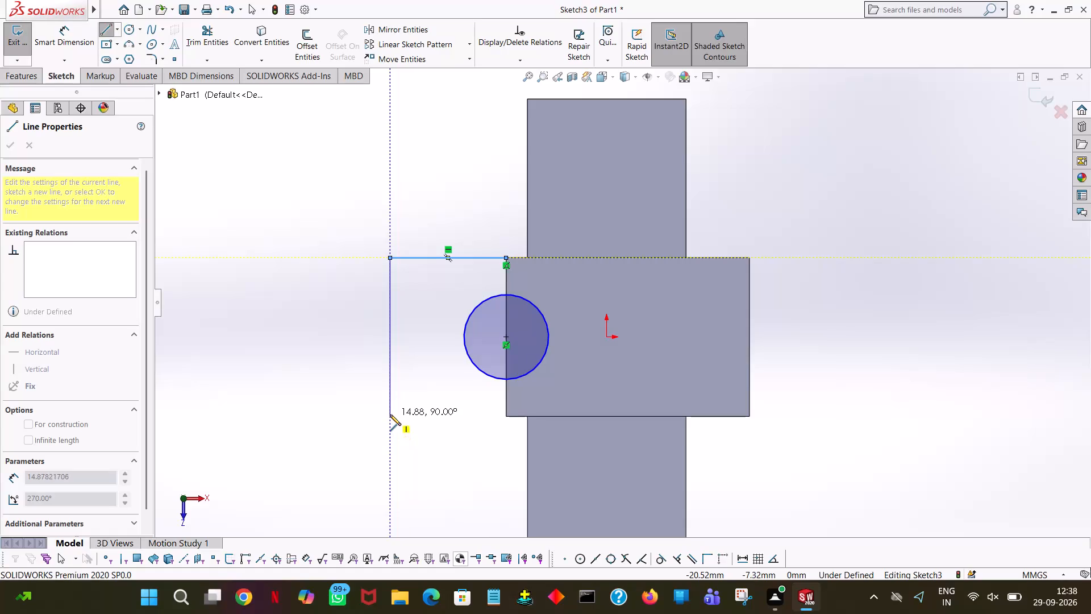
left_click(390, 414)
type("15")
key("Return")
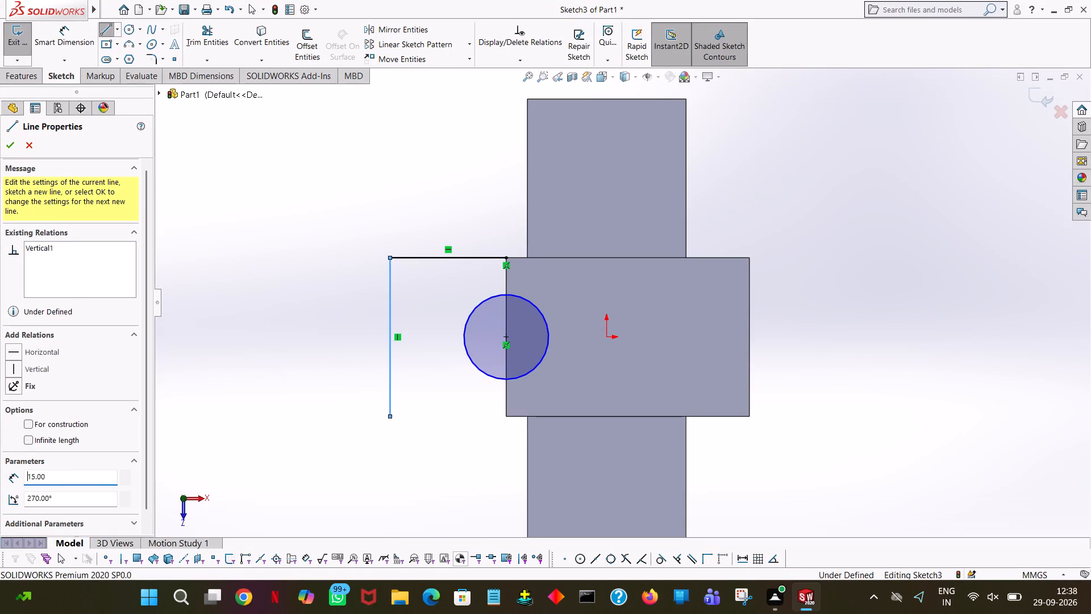
left_click(503, 415)
right_click(503, 415)
left_click(532, 423)
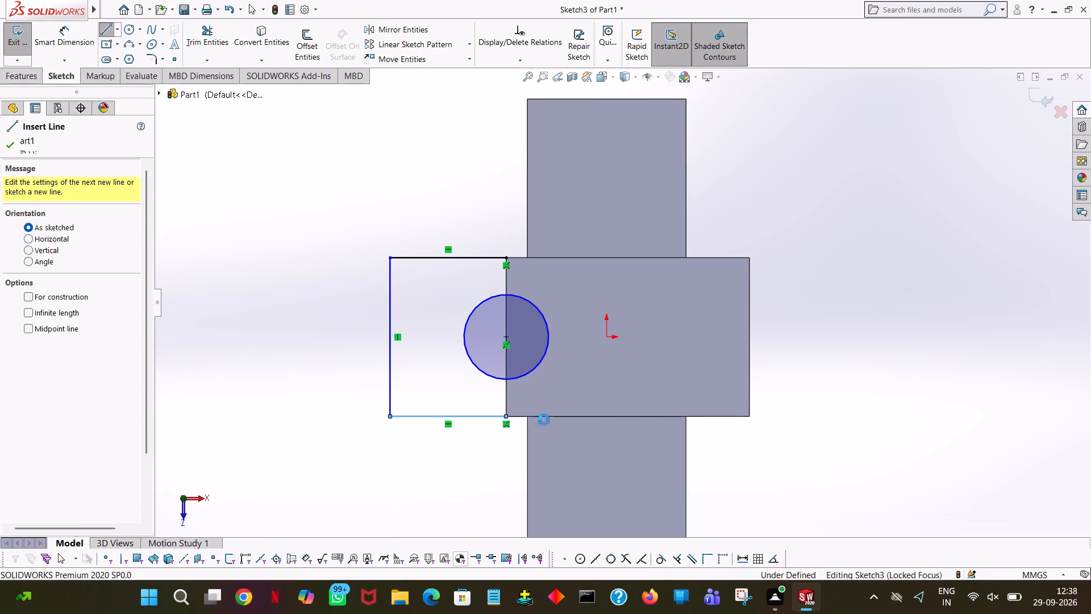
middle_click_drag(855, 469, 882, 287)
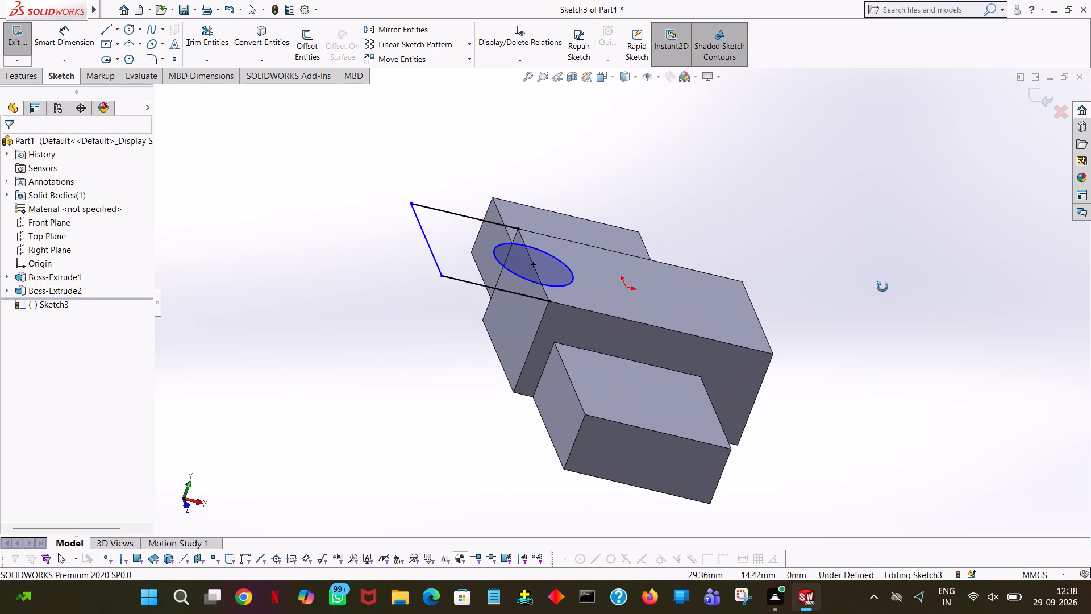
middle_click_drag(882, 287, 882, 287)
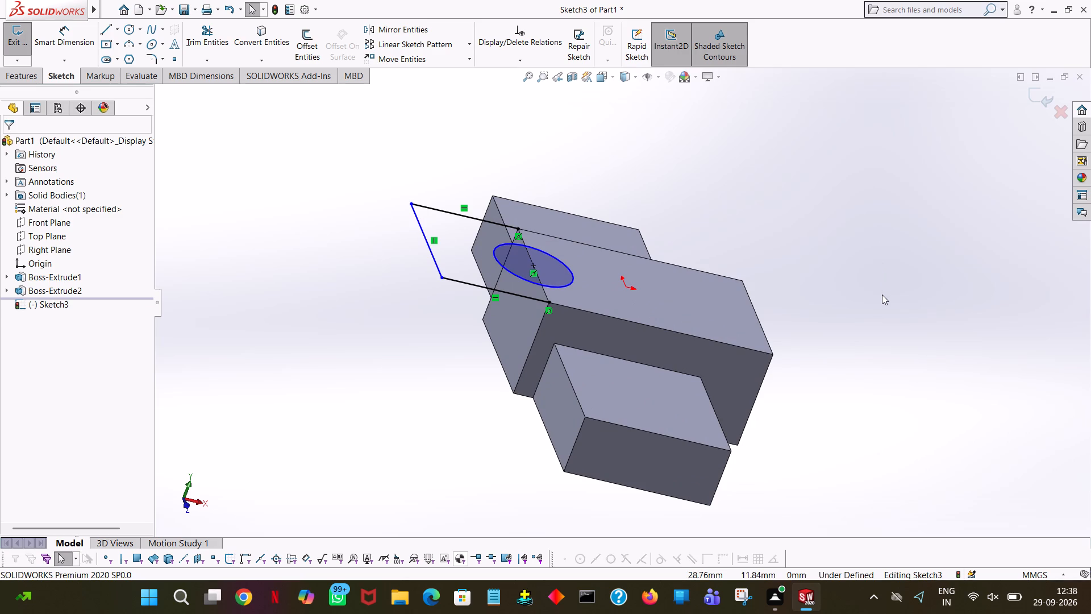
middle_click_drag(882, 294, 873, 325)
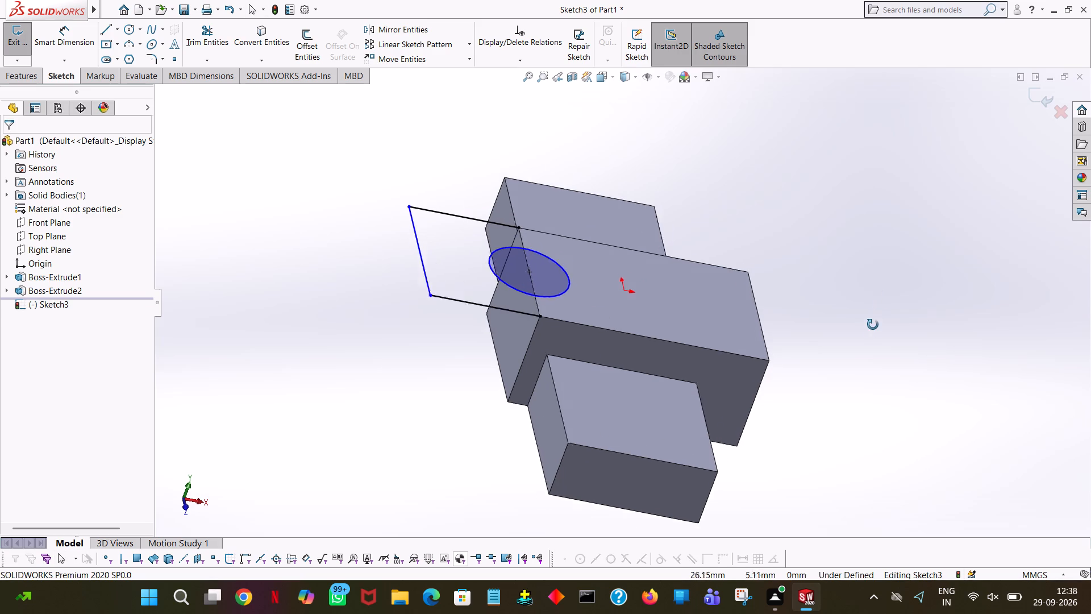
Set up a Boss-Extrude of the two sketch regions beyond the crosswise boss's negative-X edge, with its direction reversed downward.
middle_click_drag(873, 325, 871, 401)
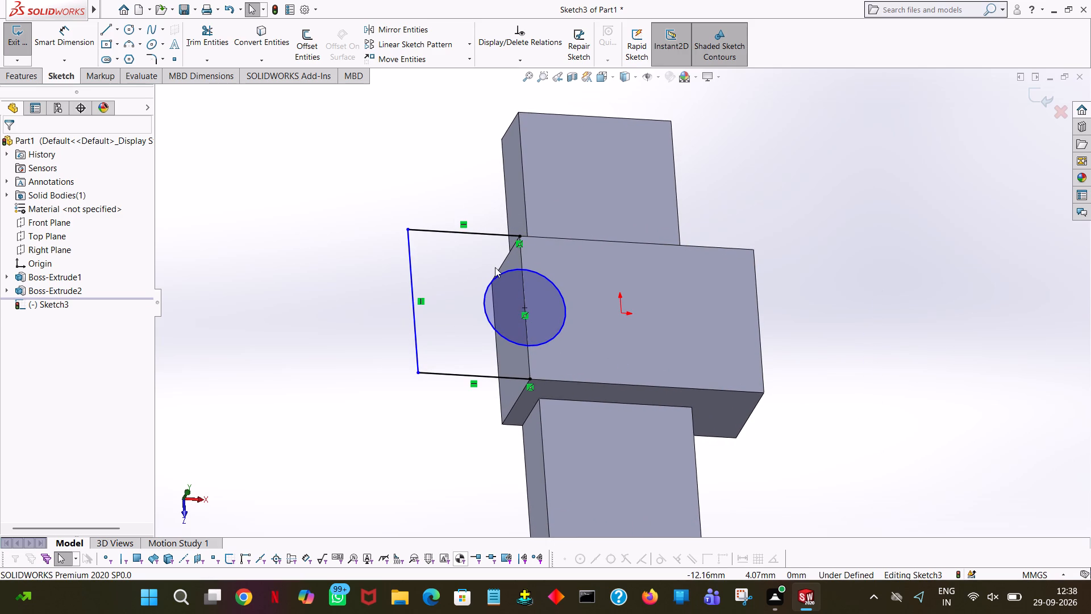
left_click(199, 32)
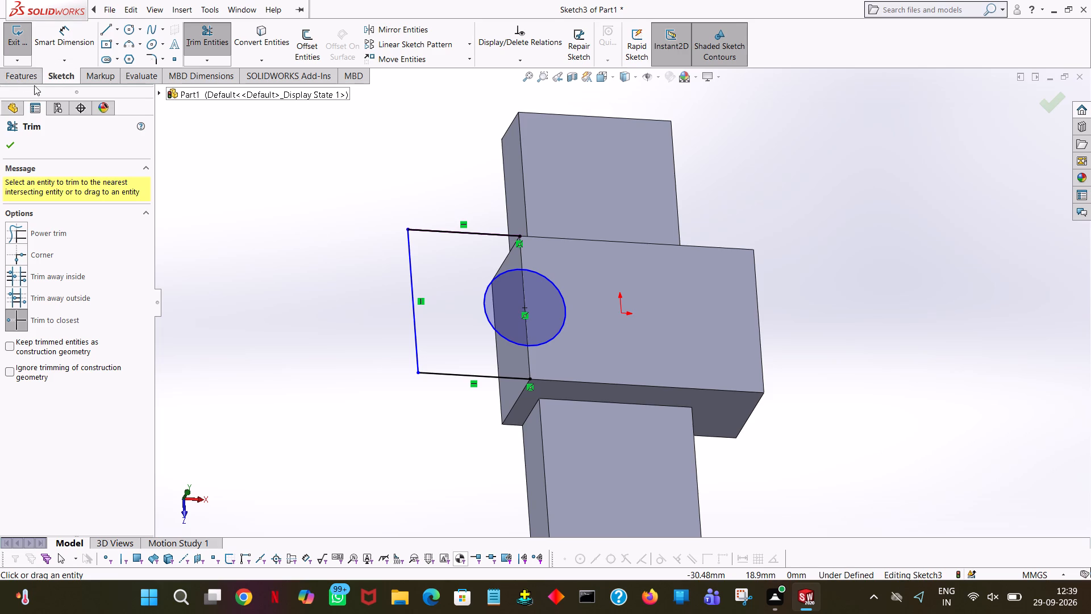
left_click(36, 76)
left_click(23, 47)
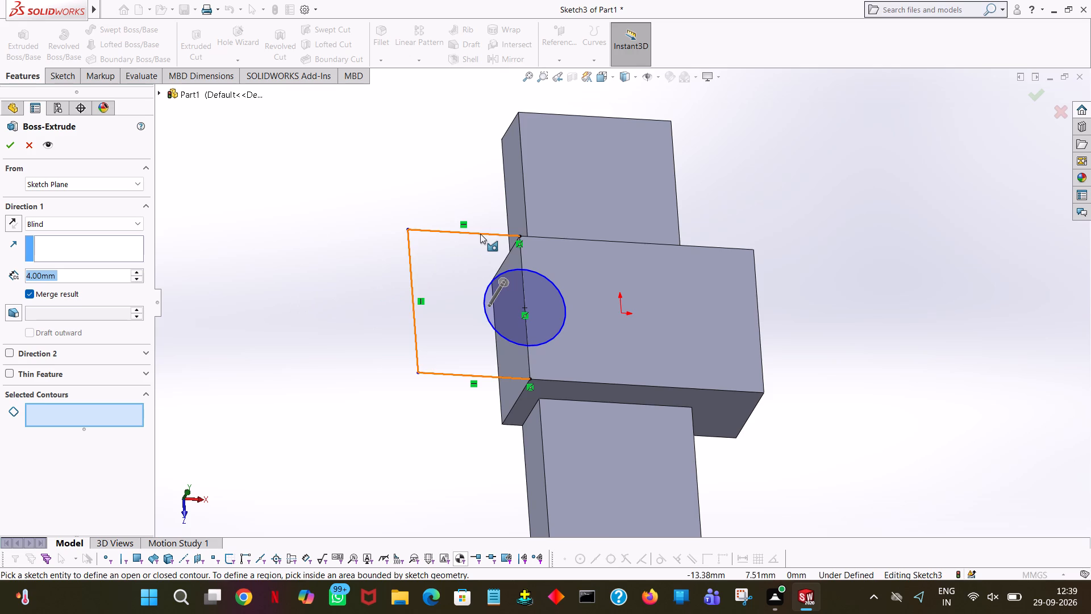
left_click(464, 257)
left_click(504, 286)
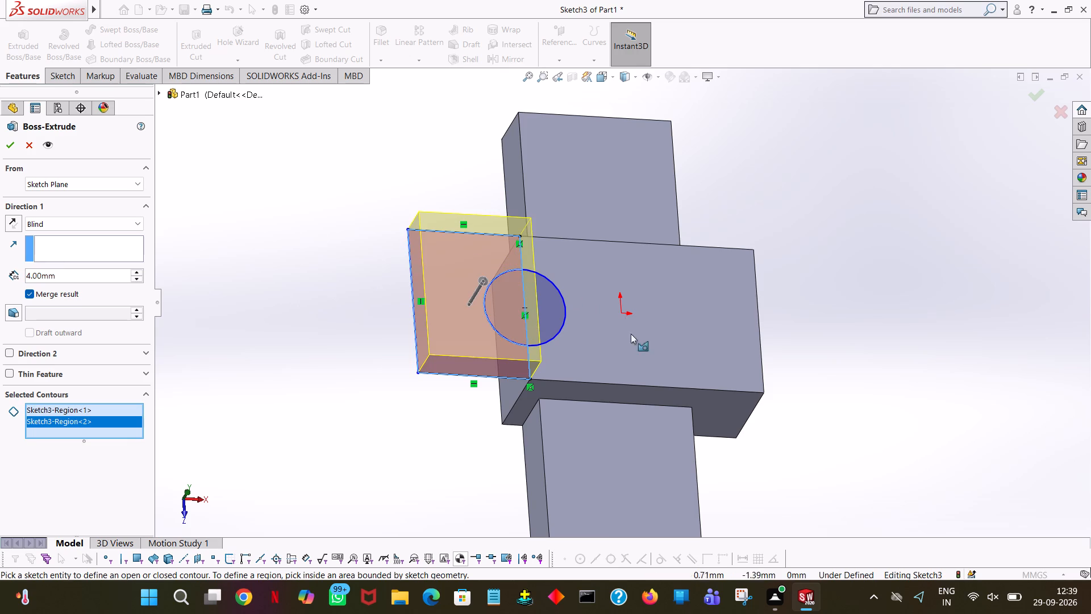
middle_click_drag(638, 462, 617, 318)
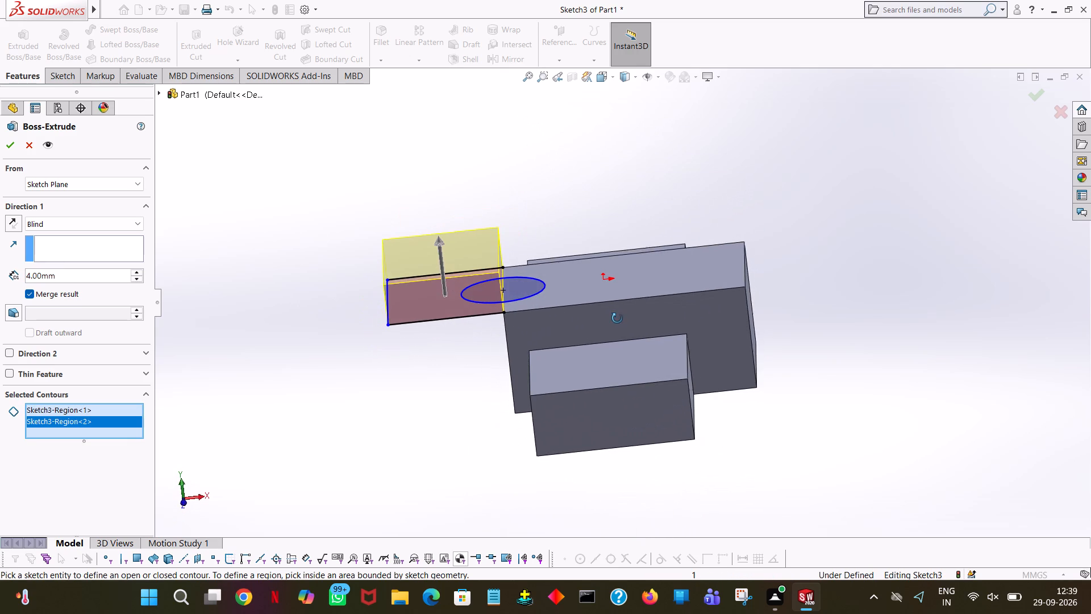
middle_click_drag(617, 318, 606, 370)
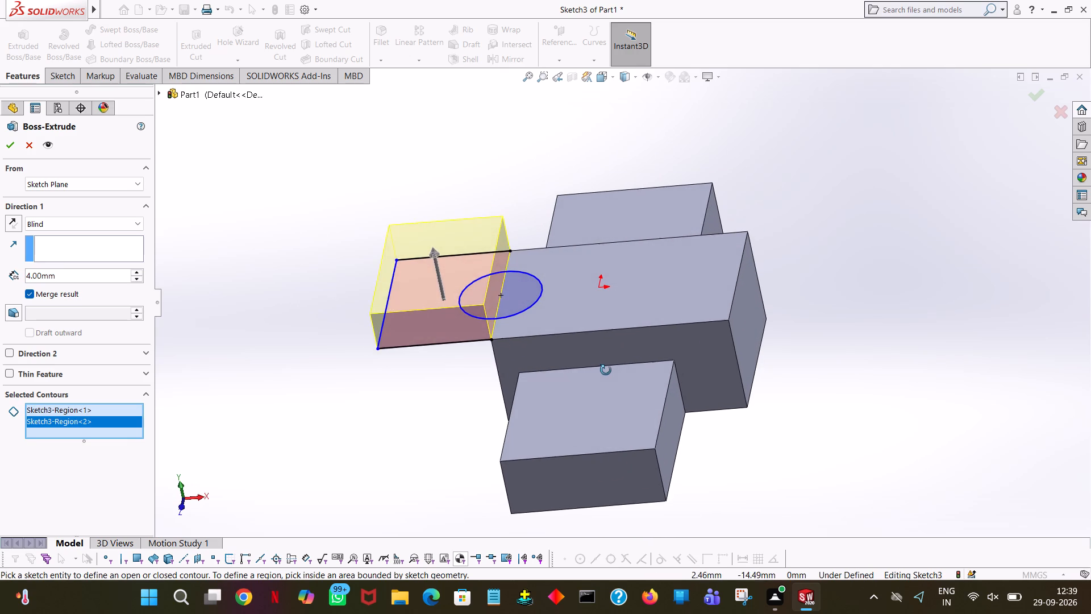
middle_click_drag(606, 370, 602, 371)
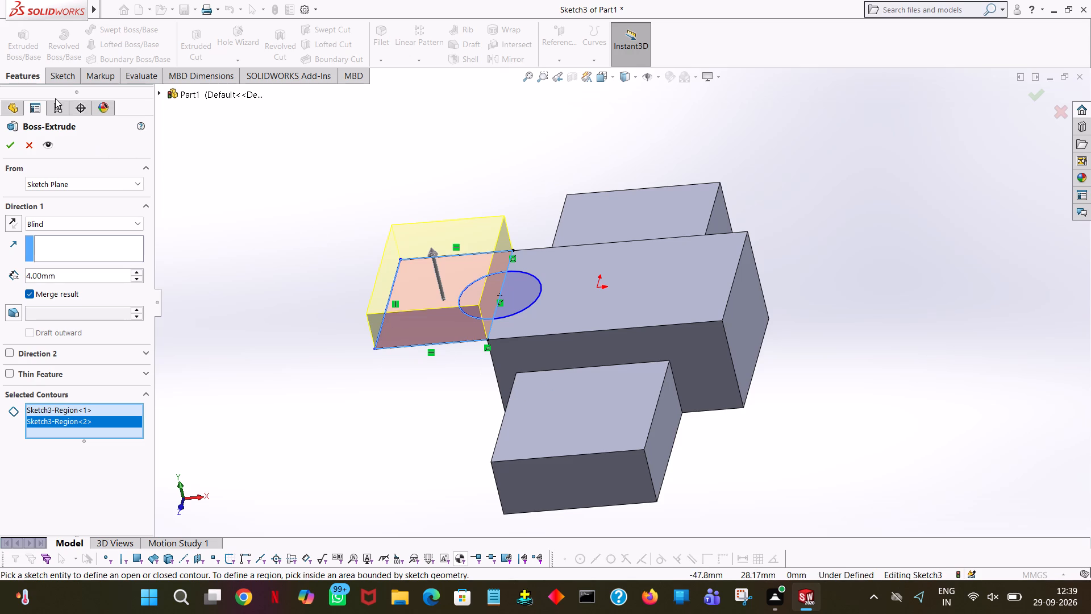
left_click(14, 226)
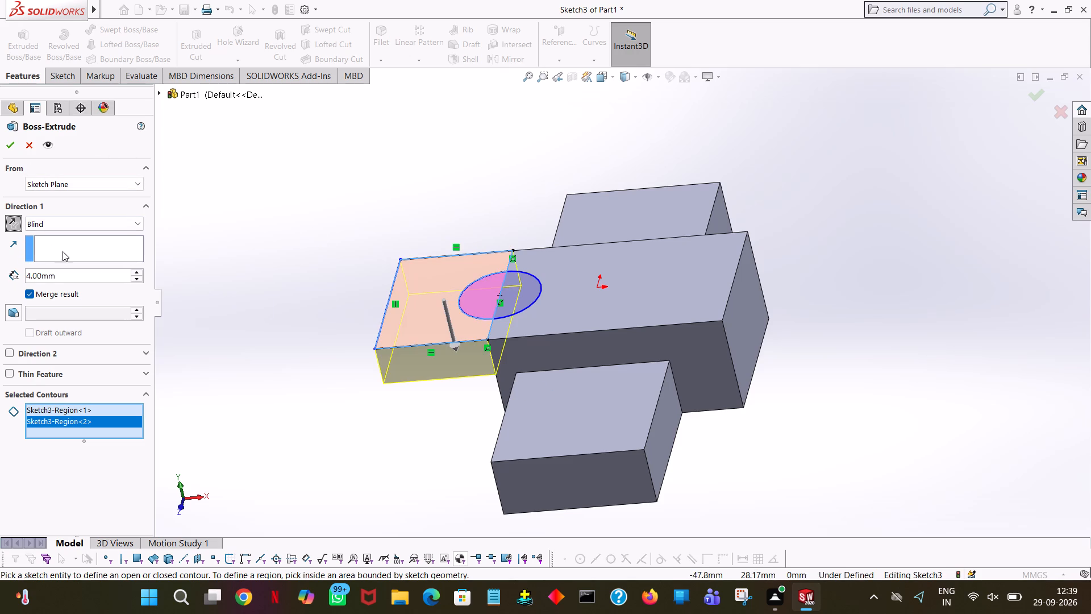
Set the downward extrusion depth to 10 mm and complete the boss extension.
middle_click_drag(324, 310, 343, 219)
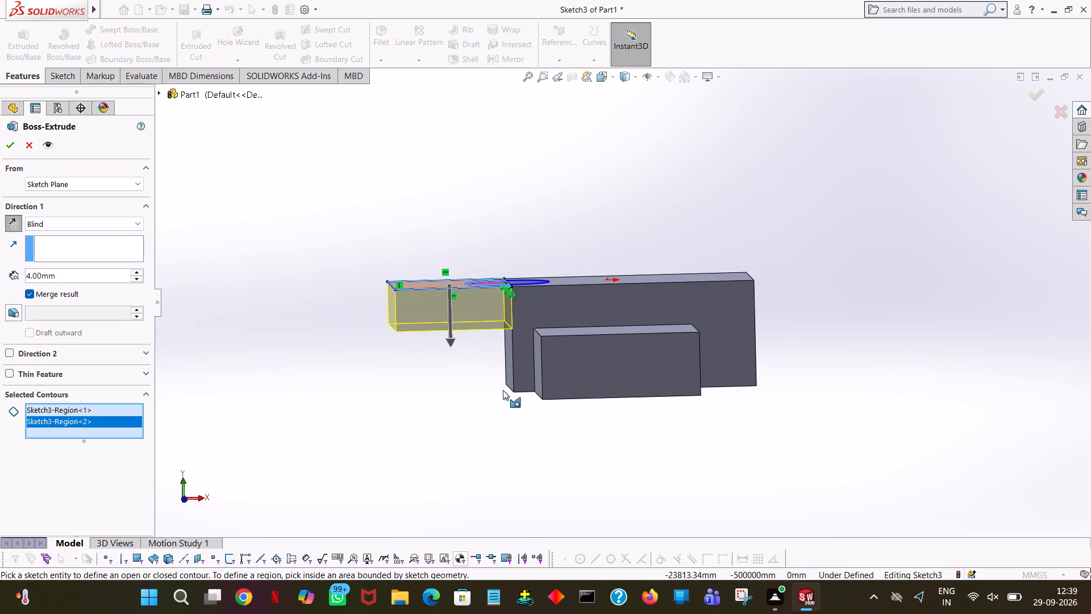
left_click(512, 390)
middle_click_drag(544, 381, 584, 382)
double_click(544, 390)
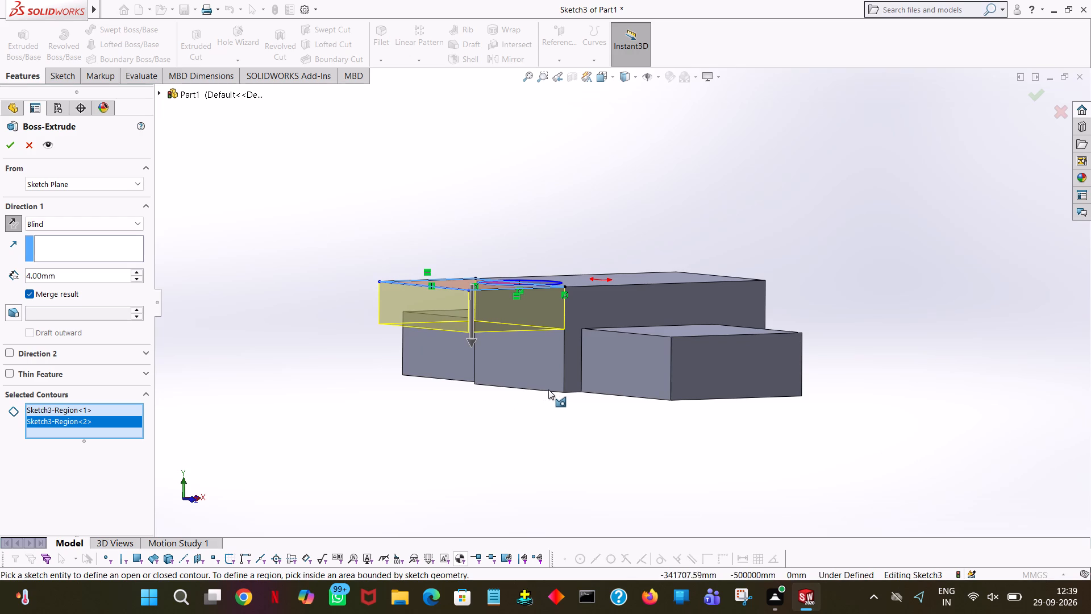
left_click(548, 389)
scroll(563, 404, "down", 4, "ctrl")
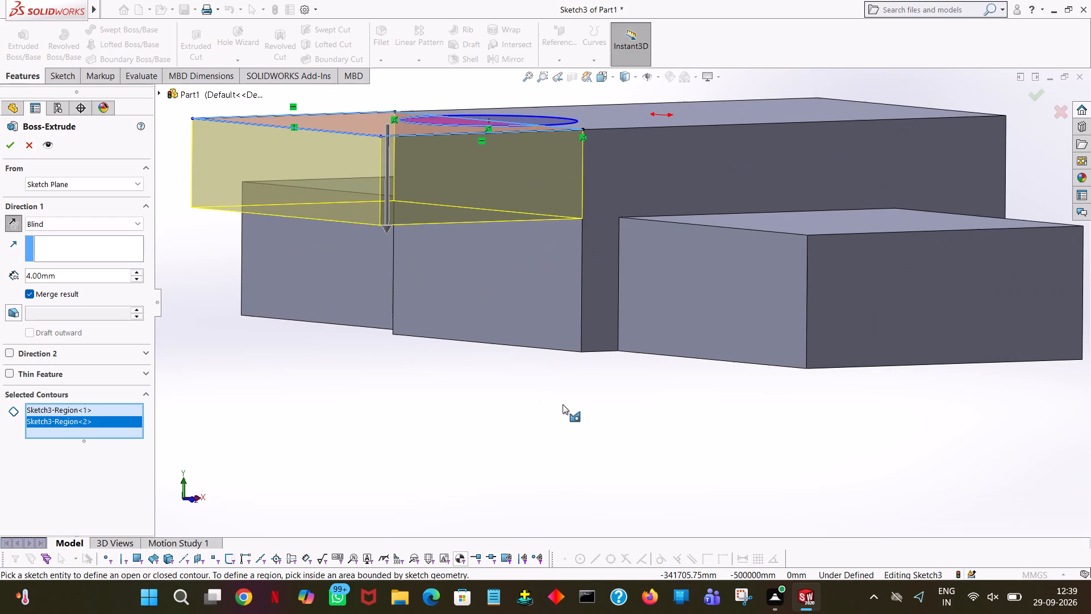
double_click(573, 350)
double_click(581, 338)
double_click(132, 269)
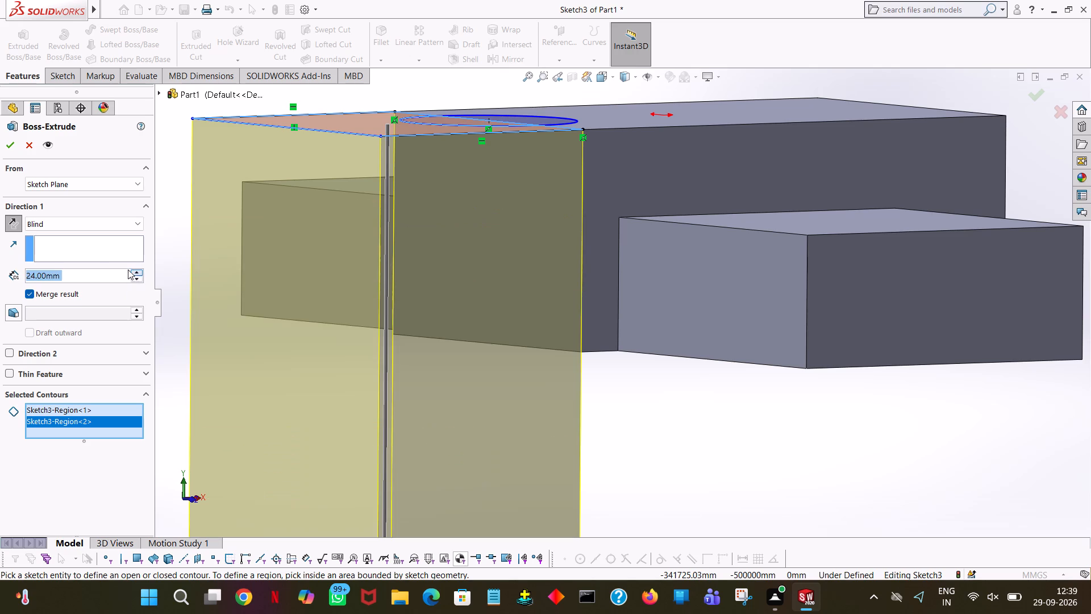
left_click(137, 276)
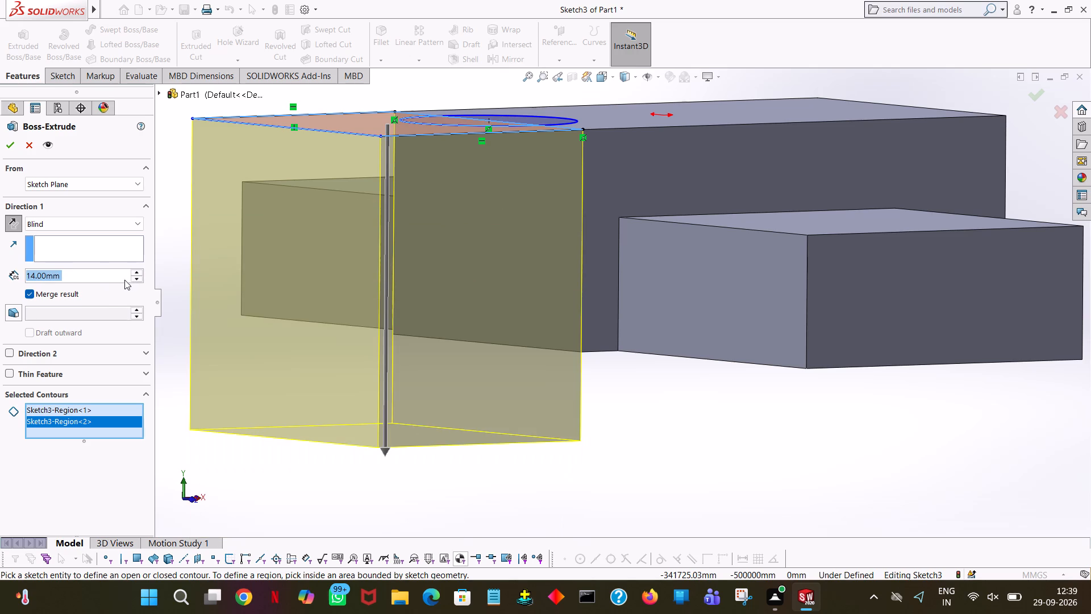
middle_click_drag(125, 299, 27, 318)
middle_click_drag(830, 475, 793, 484)
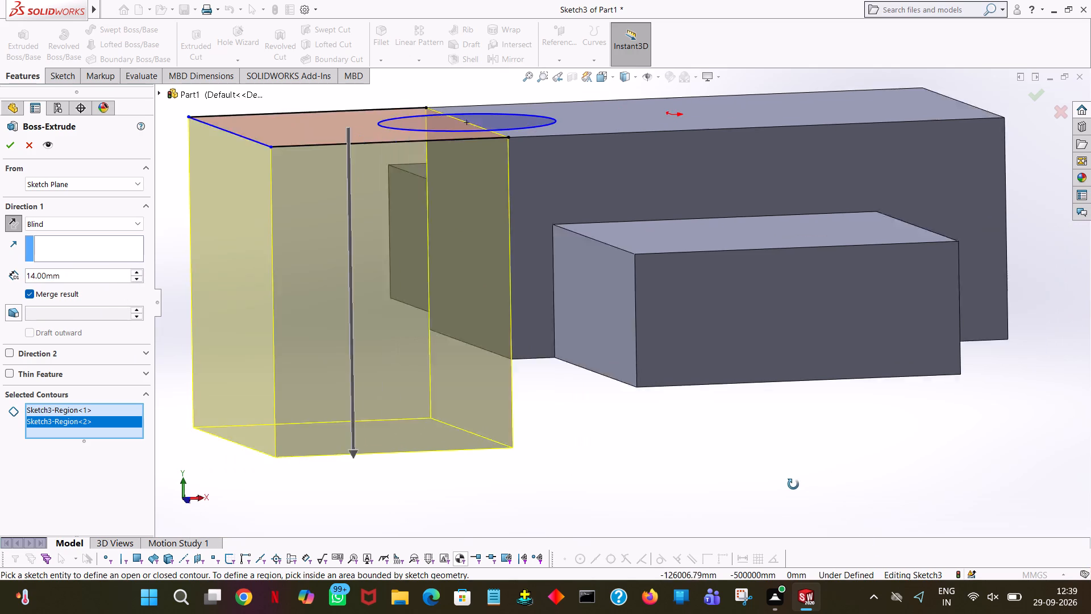
middle_click_drag(793, 484, 800, 479)
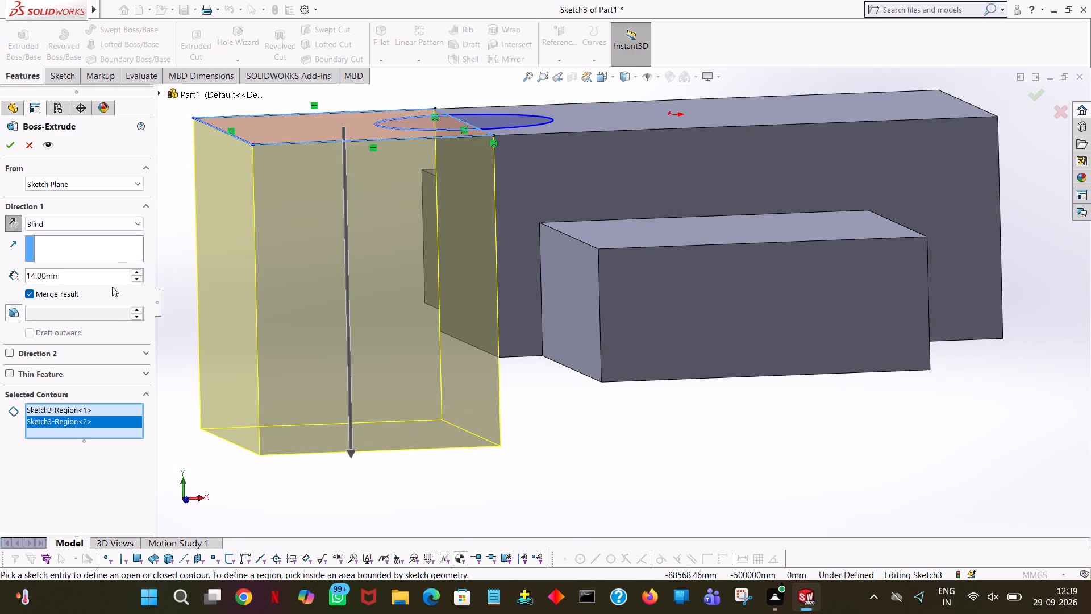
left_click(115, 279)
type("41")
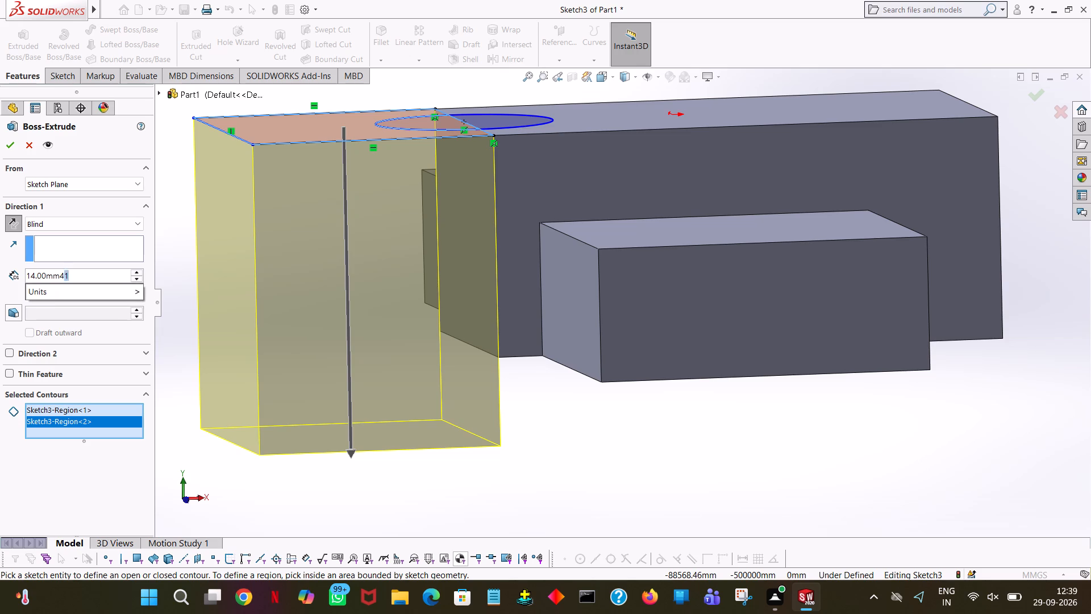
key("BackSpace")
key("BackSpace")
key("BackSpace")
key("BackSpace")
key("BackSpace")
key("BackSpace")
key("BackSpace")
key("BackSpace")
key("BackSpace")
key("BackSpace")
key("BackSpace")
key("BackSpace")
key("BackSpace")
key("BackSpace")
key("BackSpace")
key("BackSpace")
key("BackSpace")
key("BackSpace")
key("BackSpace")
key("BackSpace")
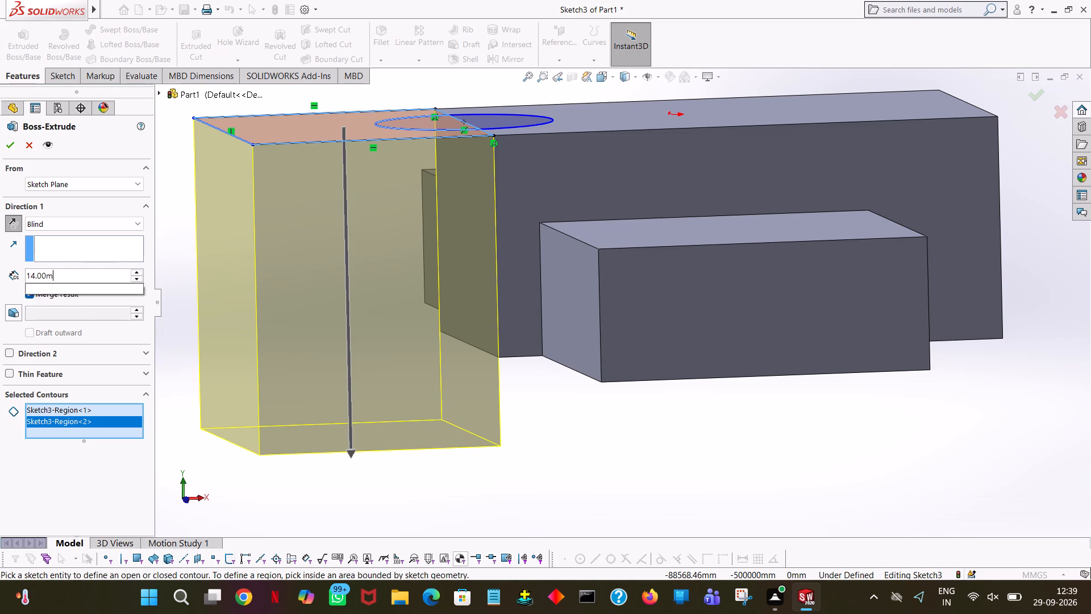
type("10")
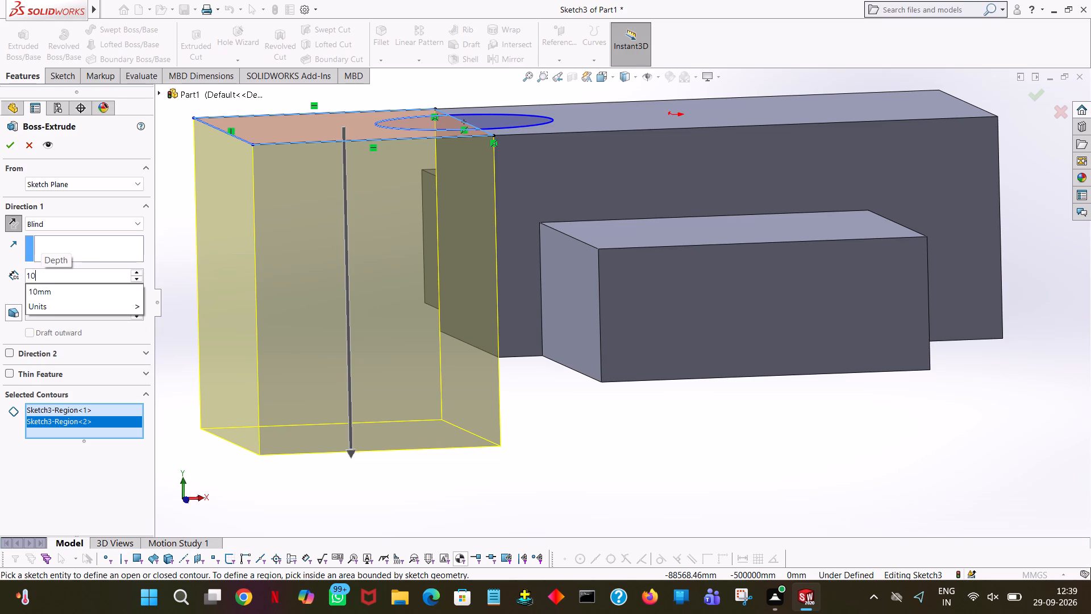
left_click(970, 439)
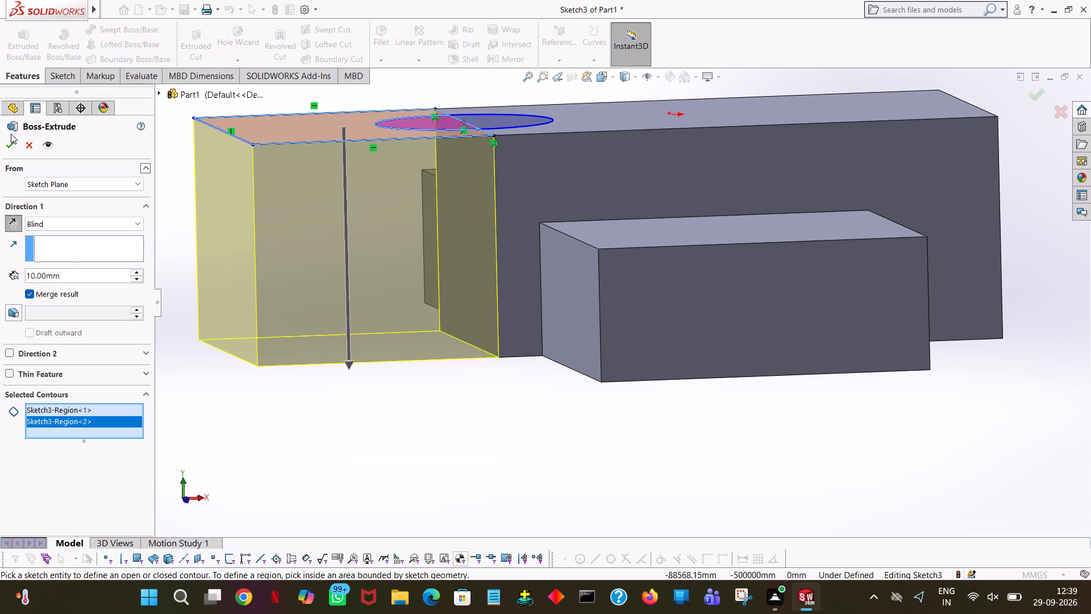
left_click(12, 144)
left_click(849, 447)
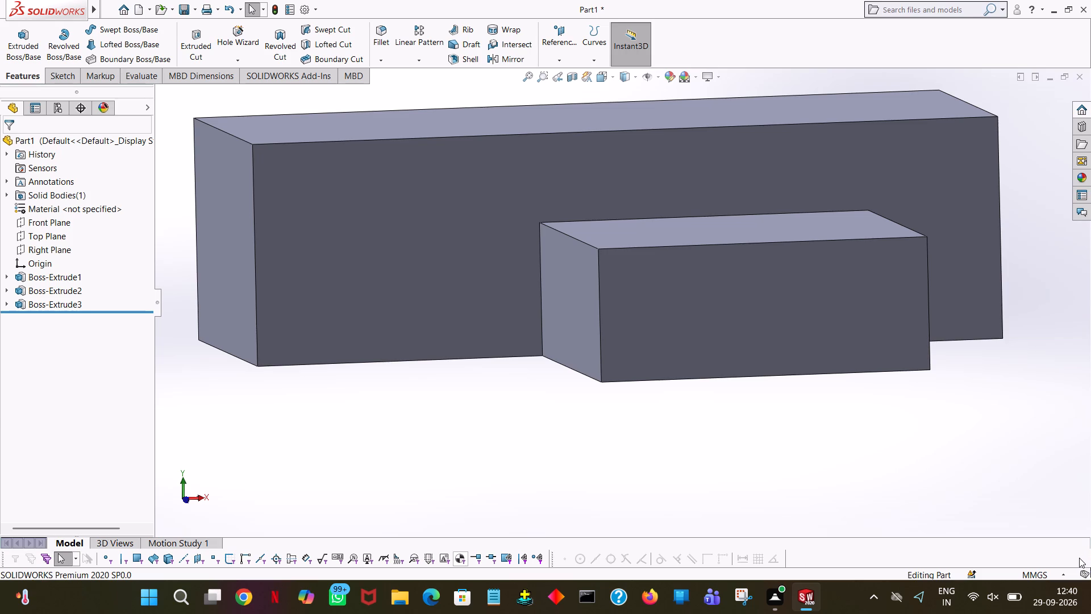
Start an Extruded Cut sketch on the lengthened crosswise boss's top face and view it face-on.
middle_click_drag(1090, 518, 1054, 611)
left_click(198, 38)
middle_click_drag(622, 312, 613, 445)
left_click(615, 233)
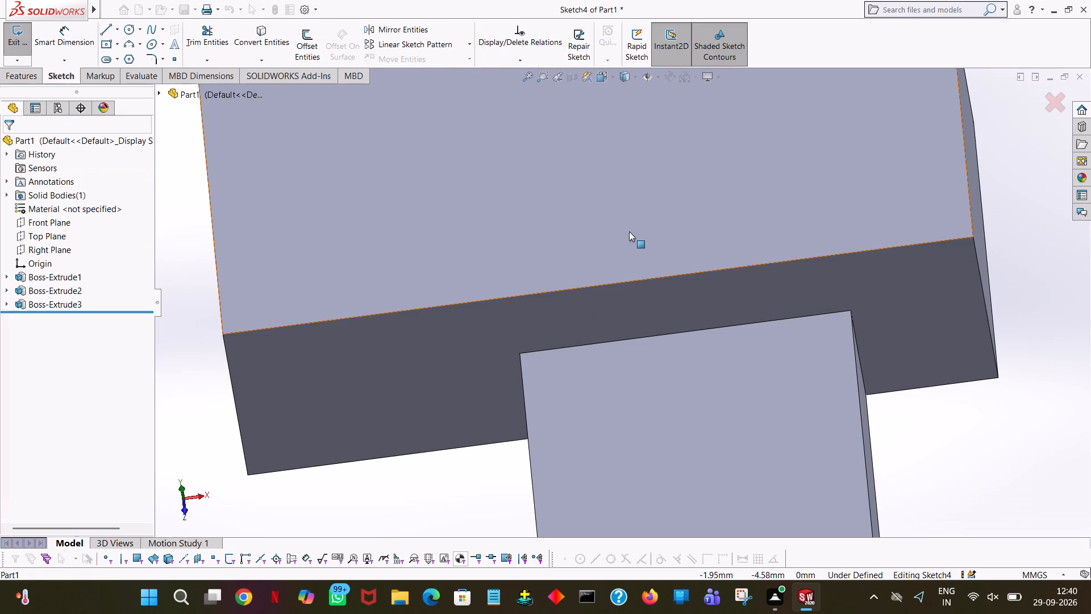
key("space")
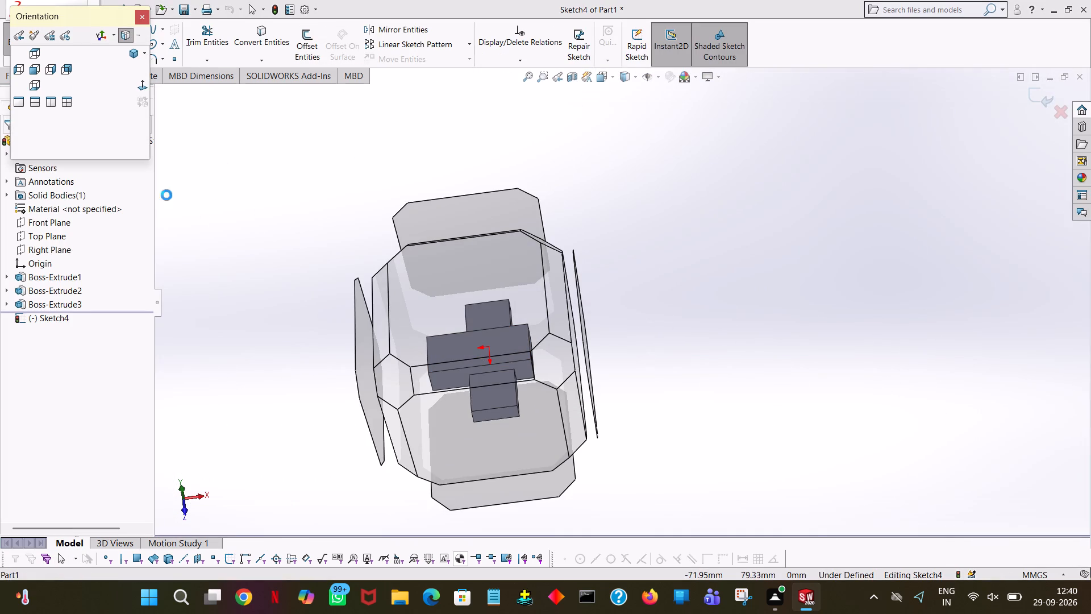
left_click(140, 84)
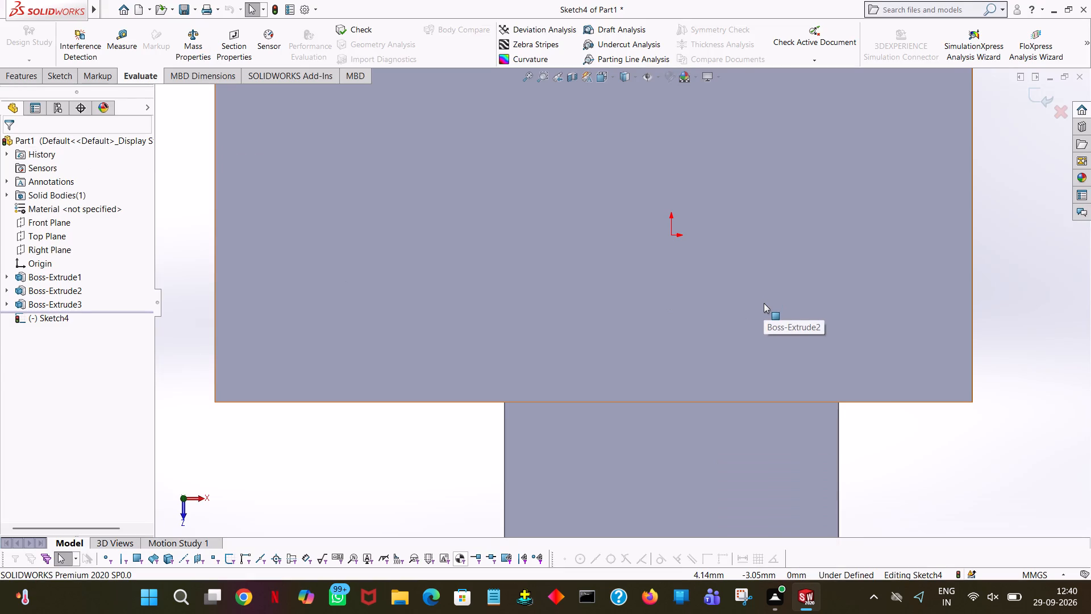
scroll(764, 303, "down", 2, "ctrl")
scroll(764, 303, "up", 4, "ctrl")
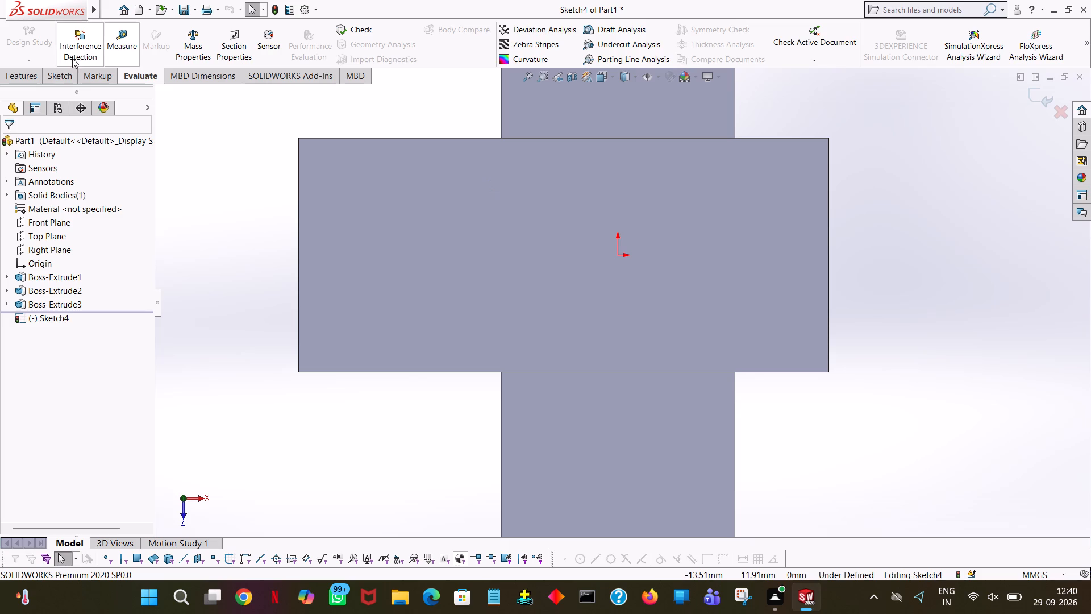
Sketch a 2 mm line from the block's negative-X corner along the boss's negative-Z edge, continuing with a 15 mm vertical line across the boss.
left_click(61, 80)
left_click(105, 23)
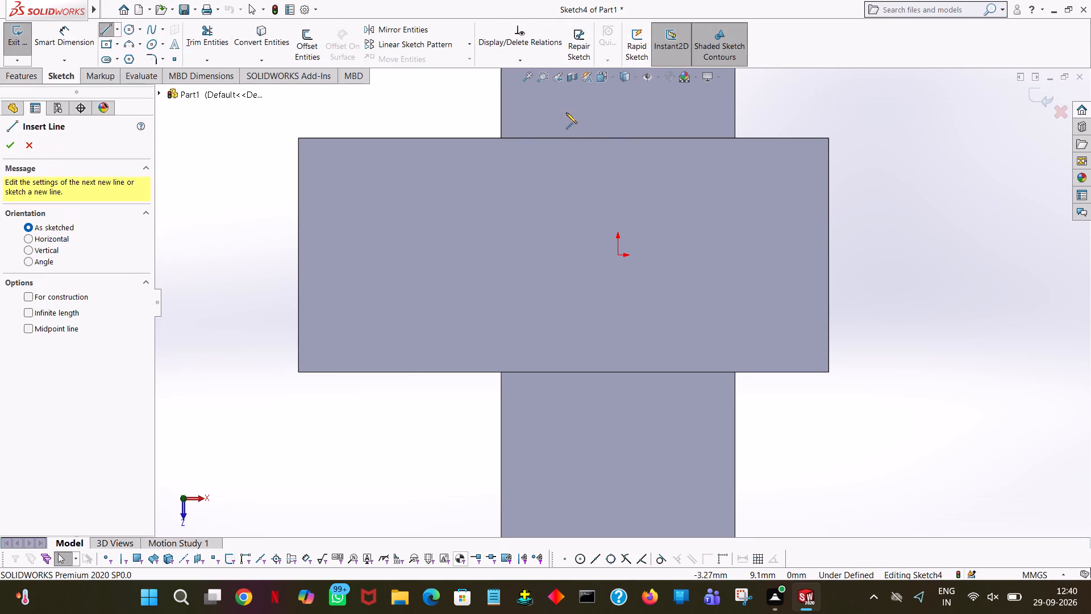
left_click(501, 139)
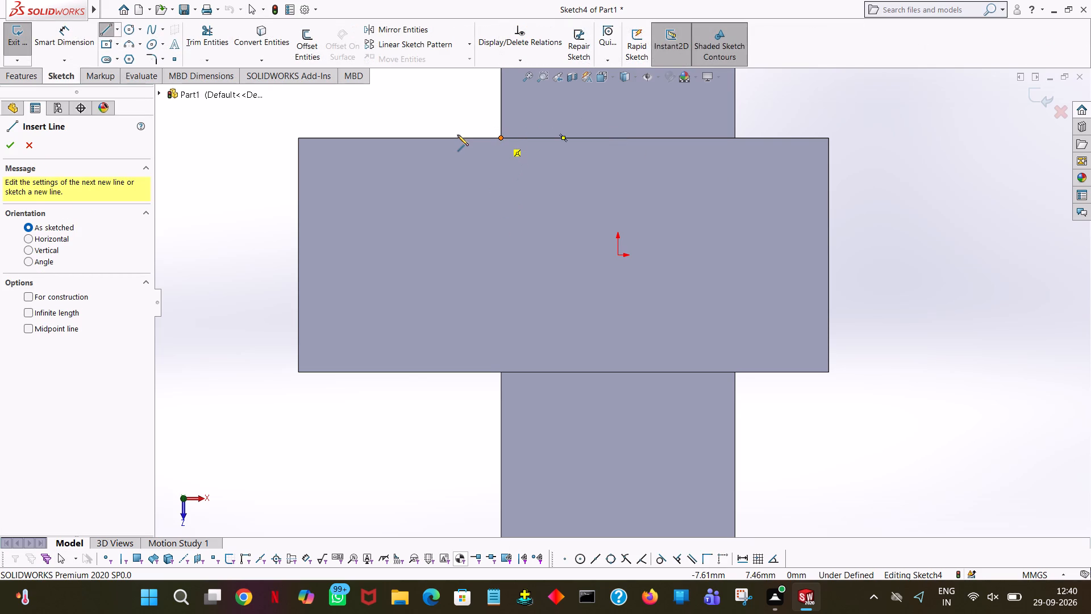
left_click(457, 135)
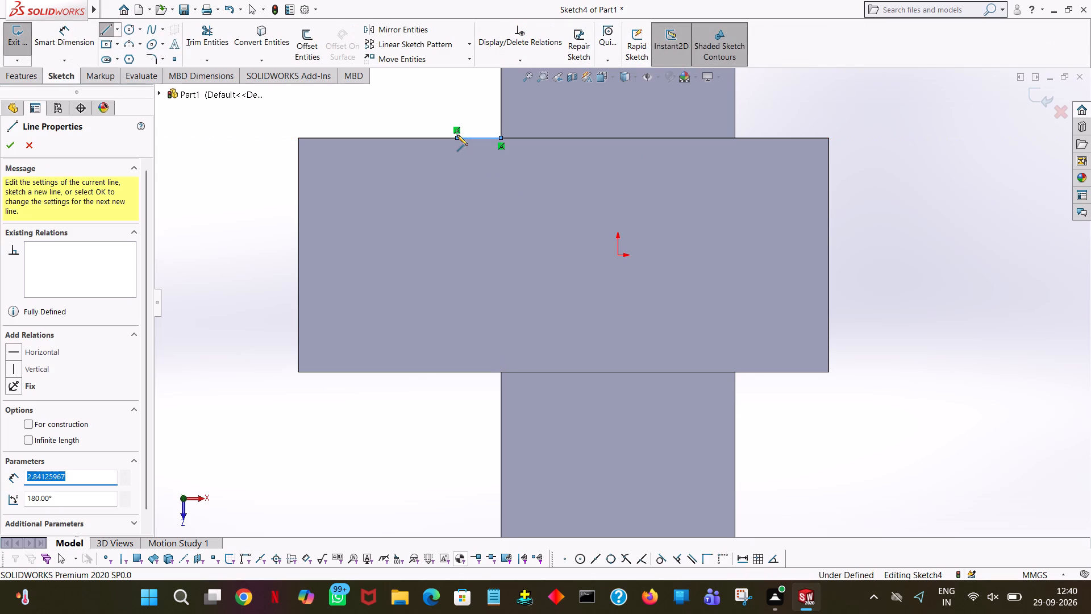
key("2")
key("Return")
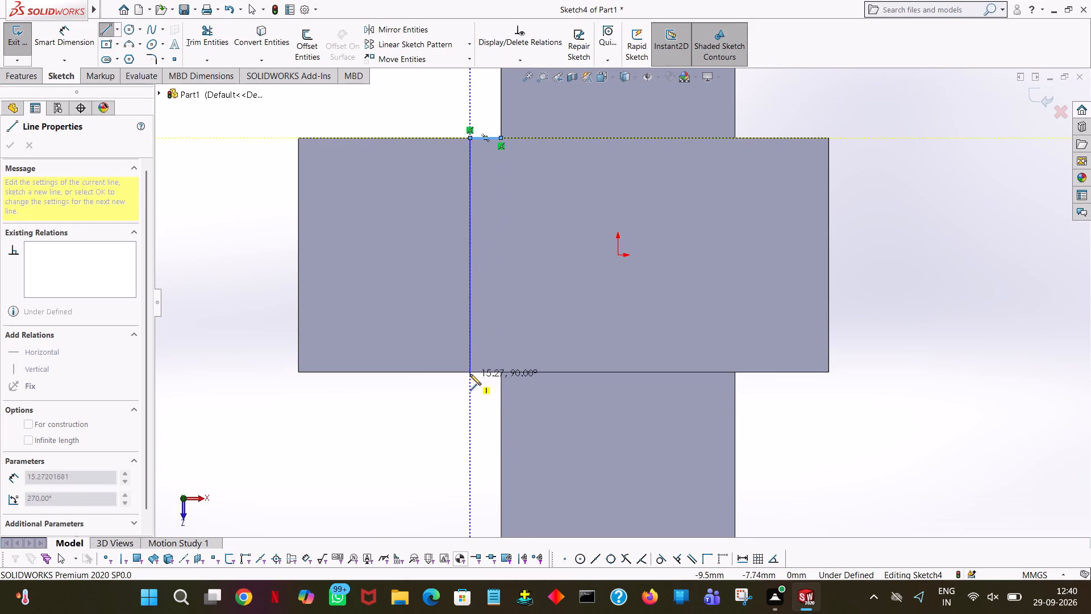
left_click(469, 373)
right_click(469, 373)
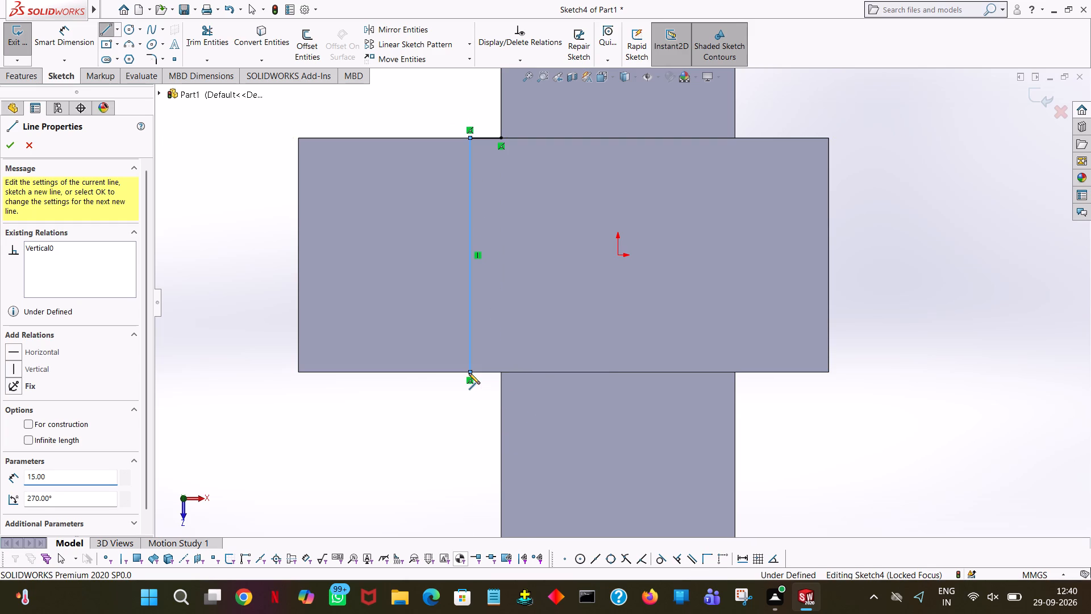
left_click(520, 387)
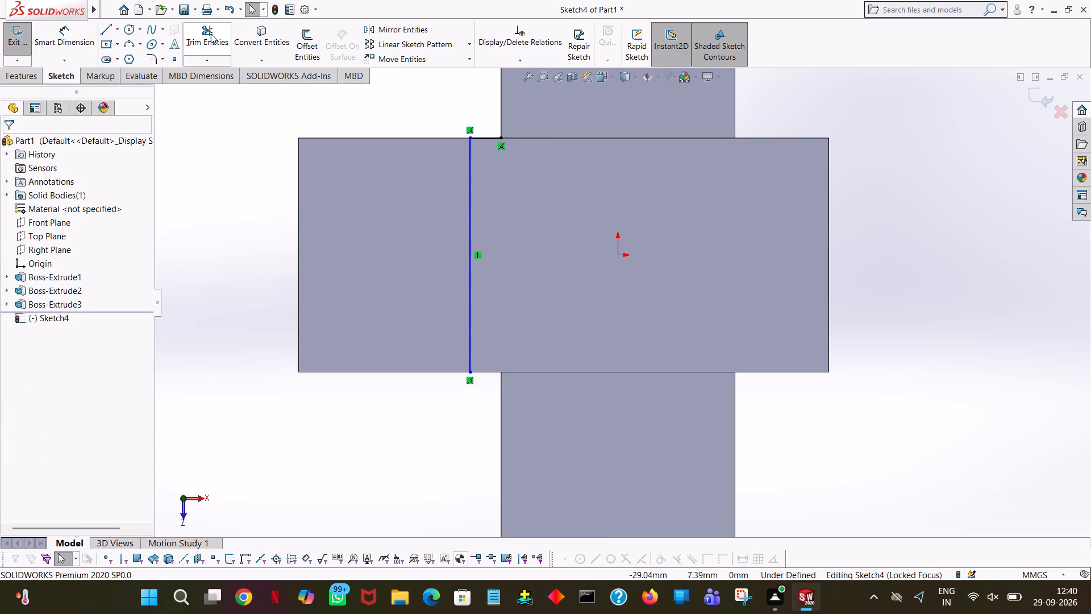
Trim away the 2 mm line on the boss's negative-Z edge, keeping the 15 mm vertical line.
left_click(211, 34)
left_click(492, 138)
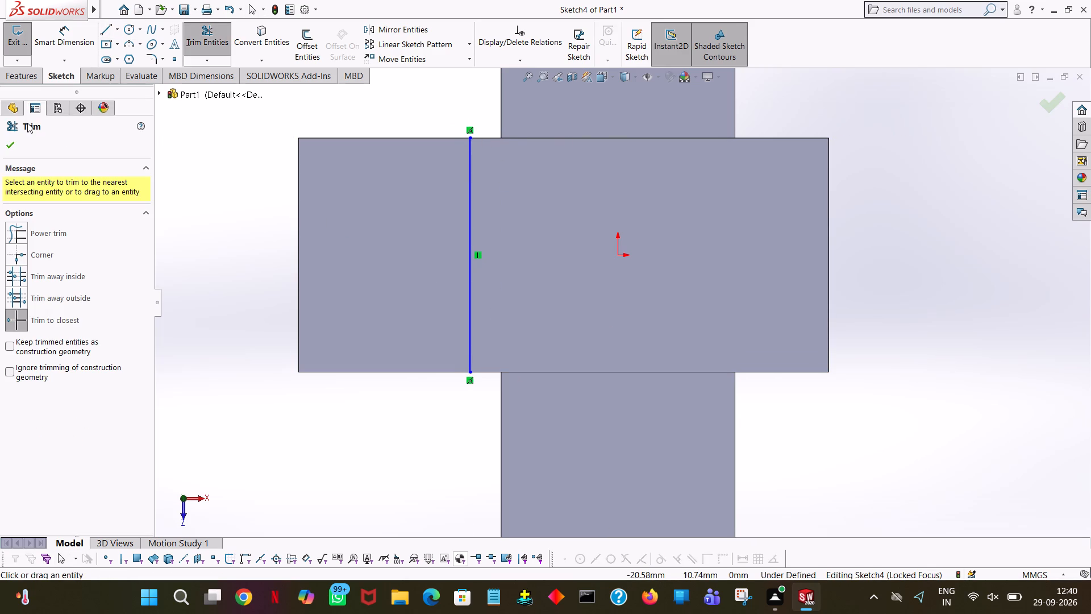
left_click(5, 147)
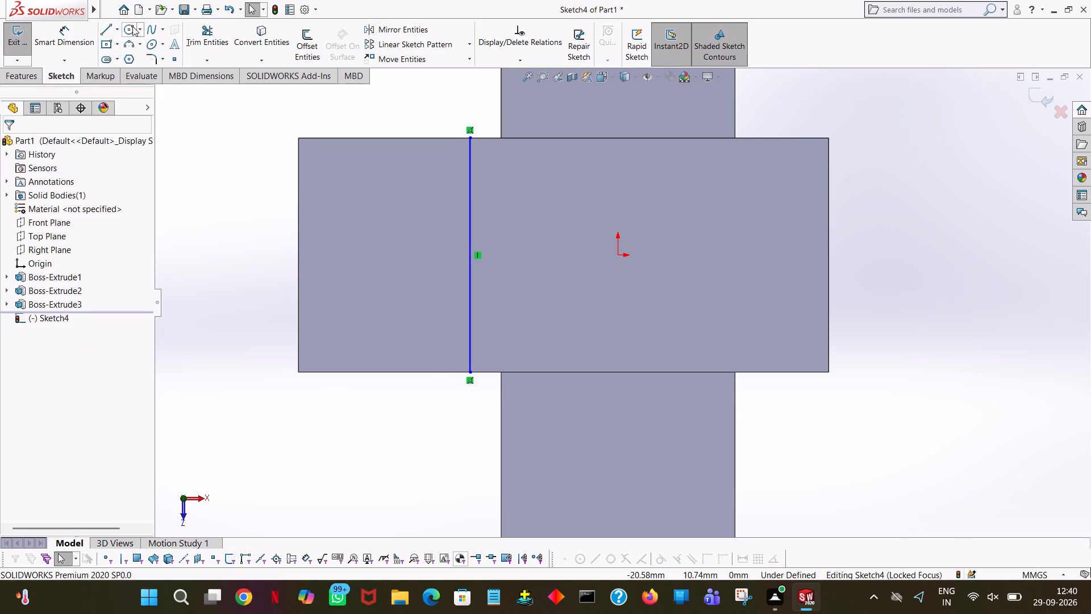
Sketch a circle with a 4 mm radius centred on the midpoint of the 15 mm vertical line.
left_click(132, 26)
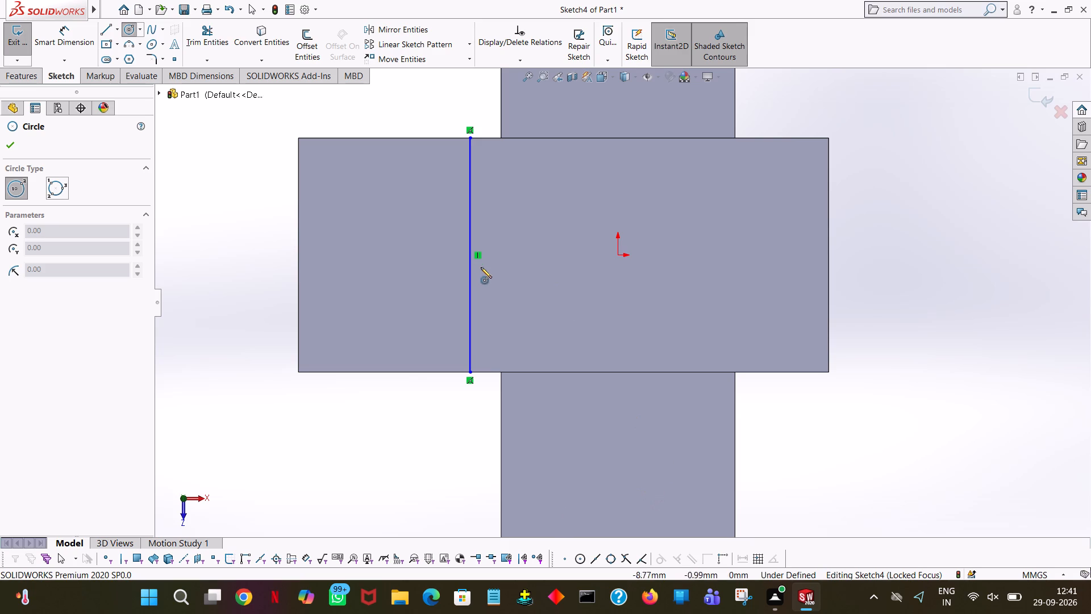
left_click(469, 254)
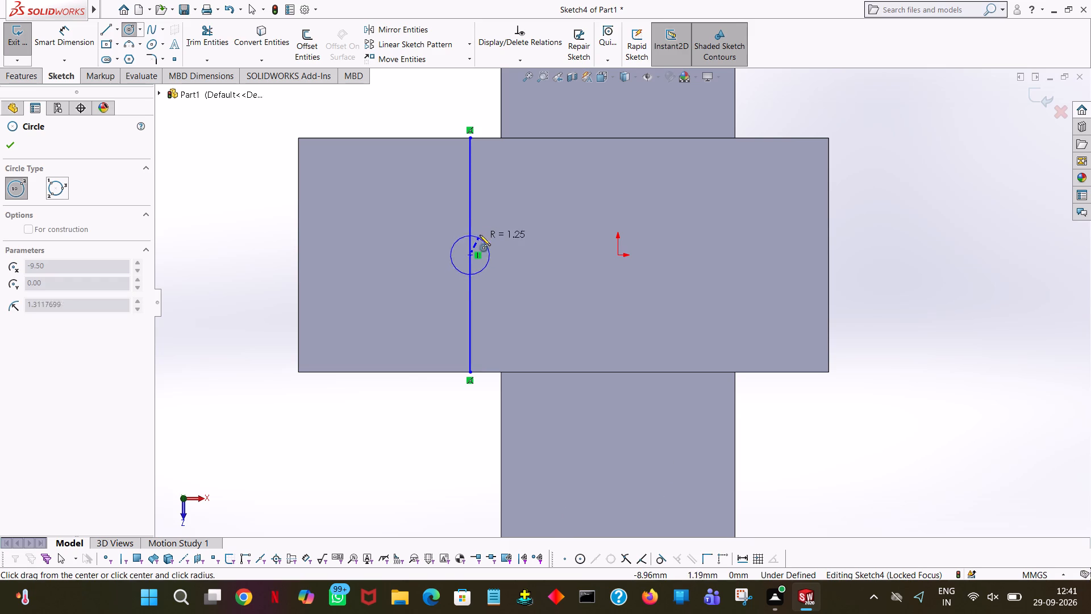
left_click(469, 207)
key("4")
key("Return")
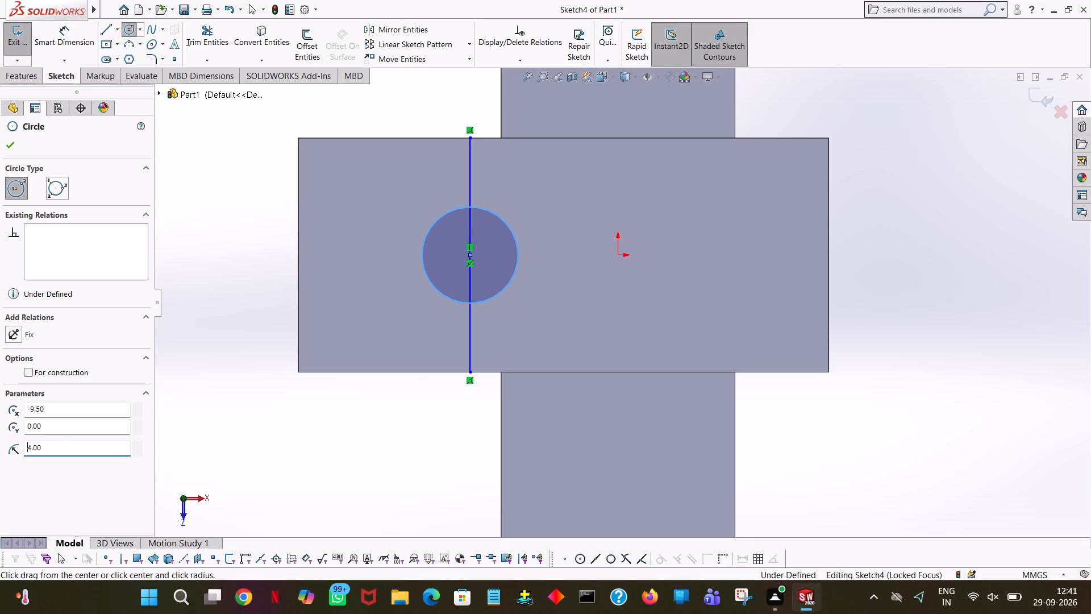
left_click(12, 145)
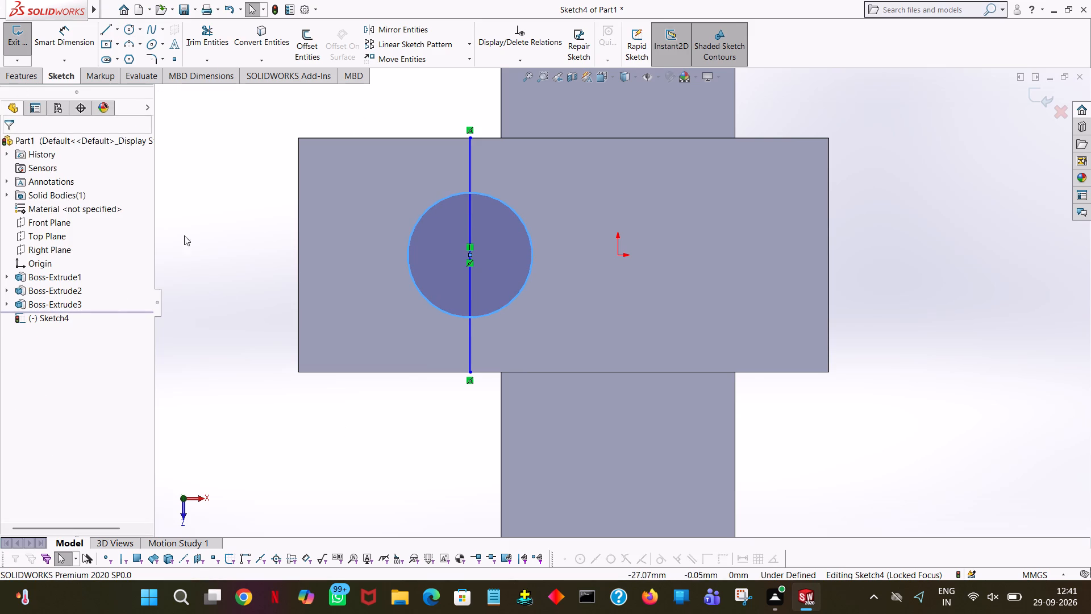
Sketch a 23 mm tangent line from the circle to the boss's positive-X edge, 8 mm along that edge, and 23 mm back to the circle.
left_click(105, 29)
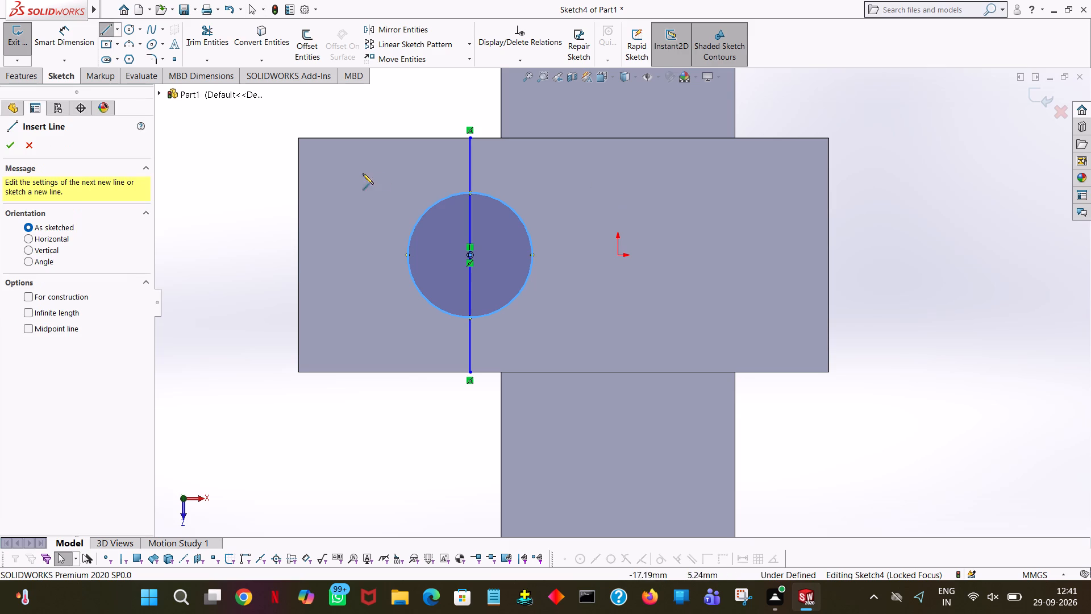
left_click(468, 193)
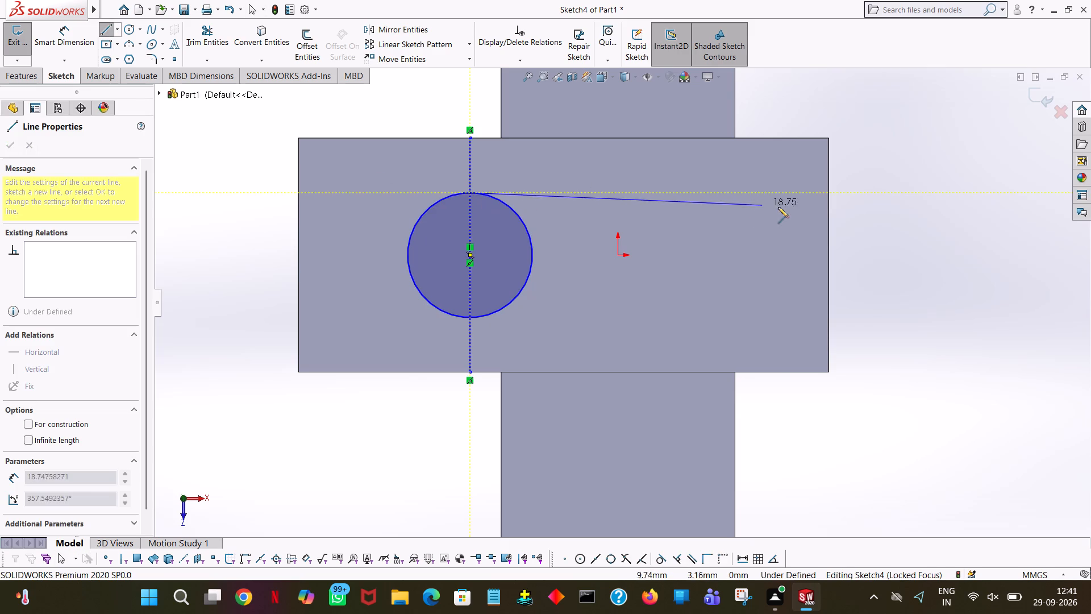
left_click(827, 192)
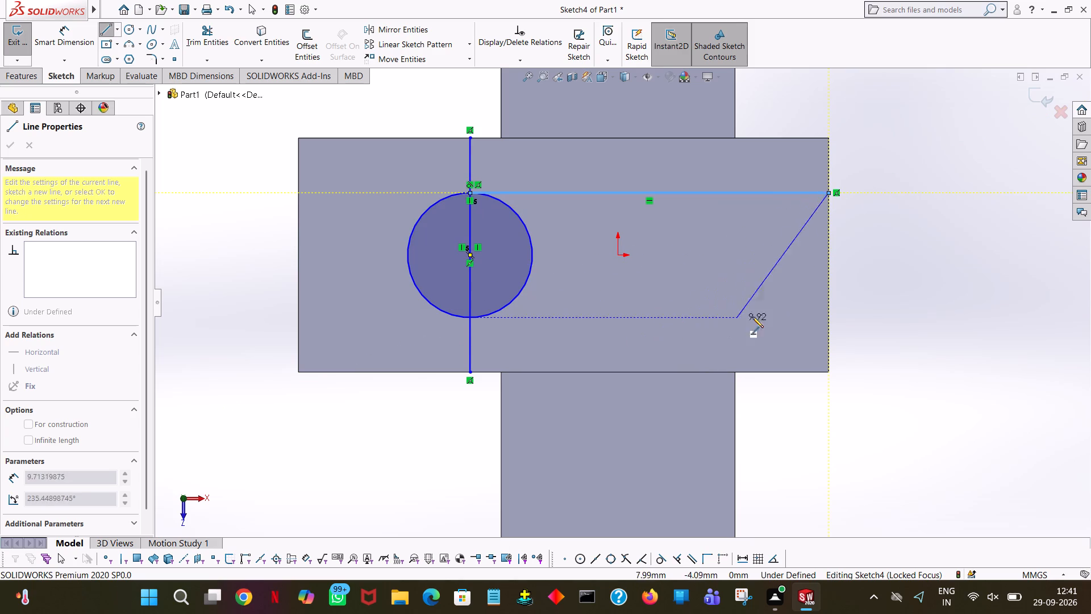
left_click(828, 318)
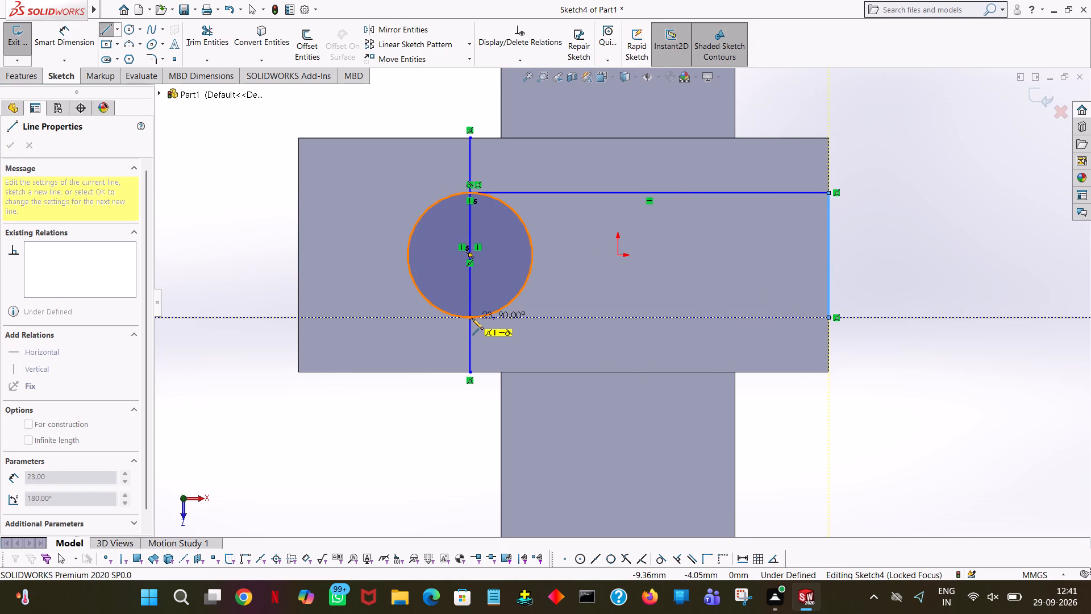
left_click(471, 317)
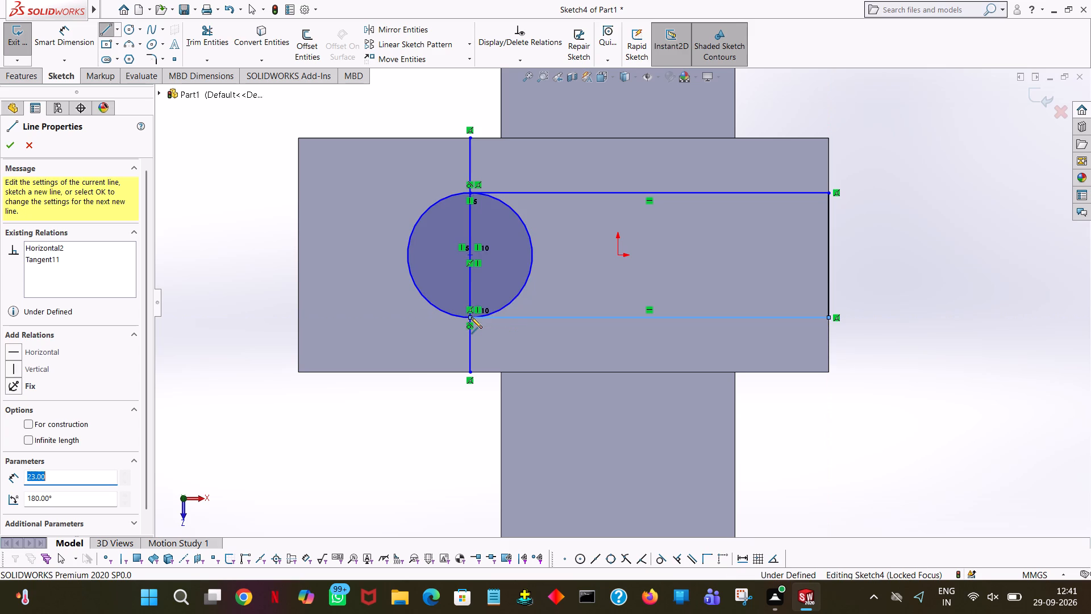
right_click(471, 317)
left_click(521, 323)
Trim away the circle's positive-X half and all segments of the vertical line, leaving an open-ended slot profile.
left_click(218, 36)
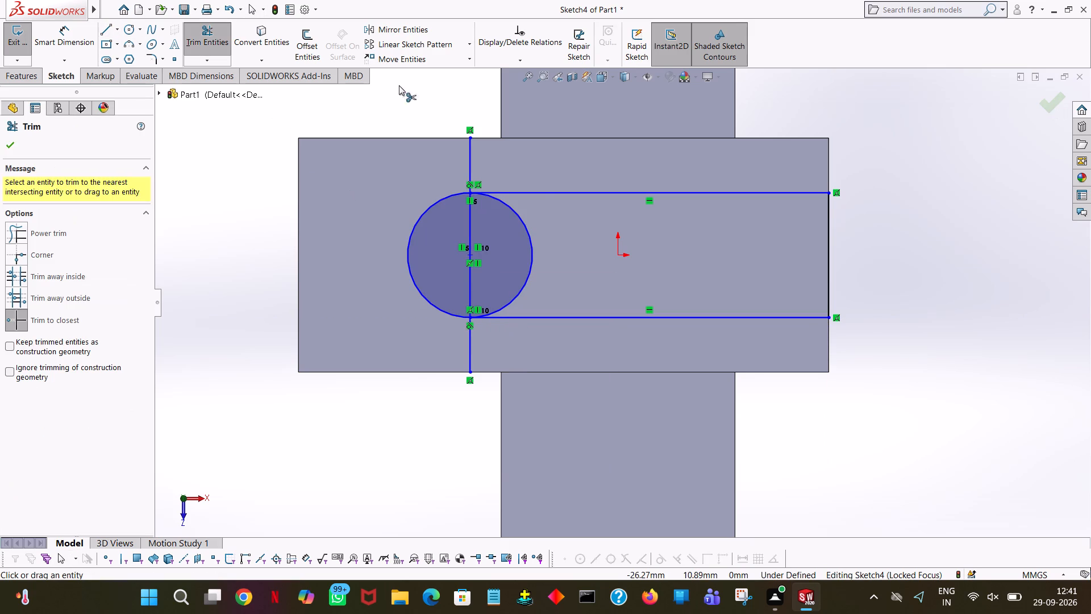
left_click(524, 230)
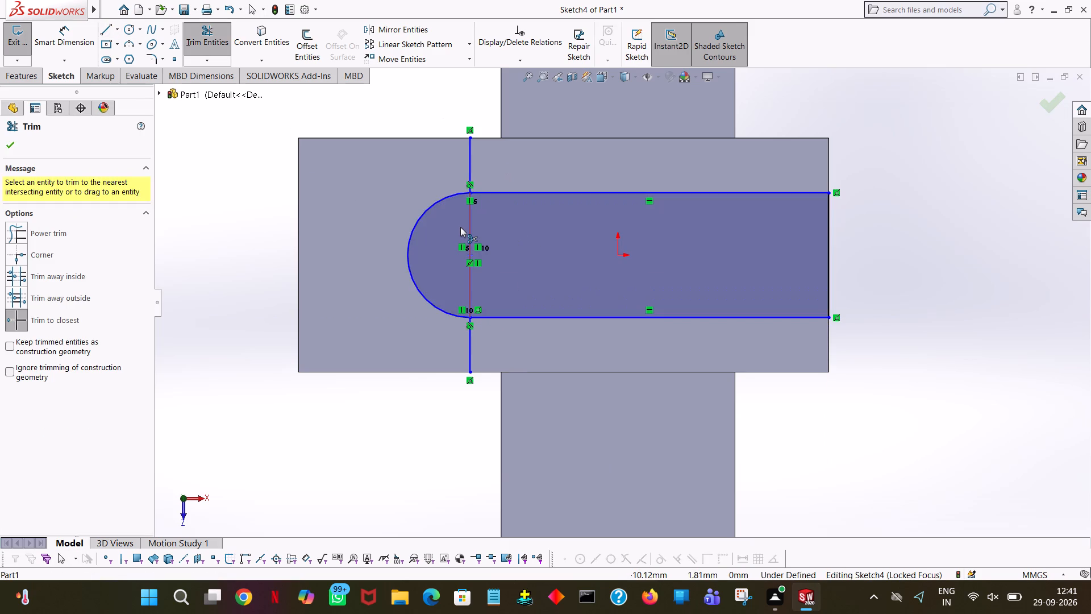
left_click(473, 230)
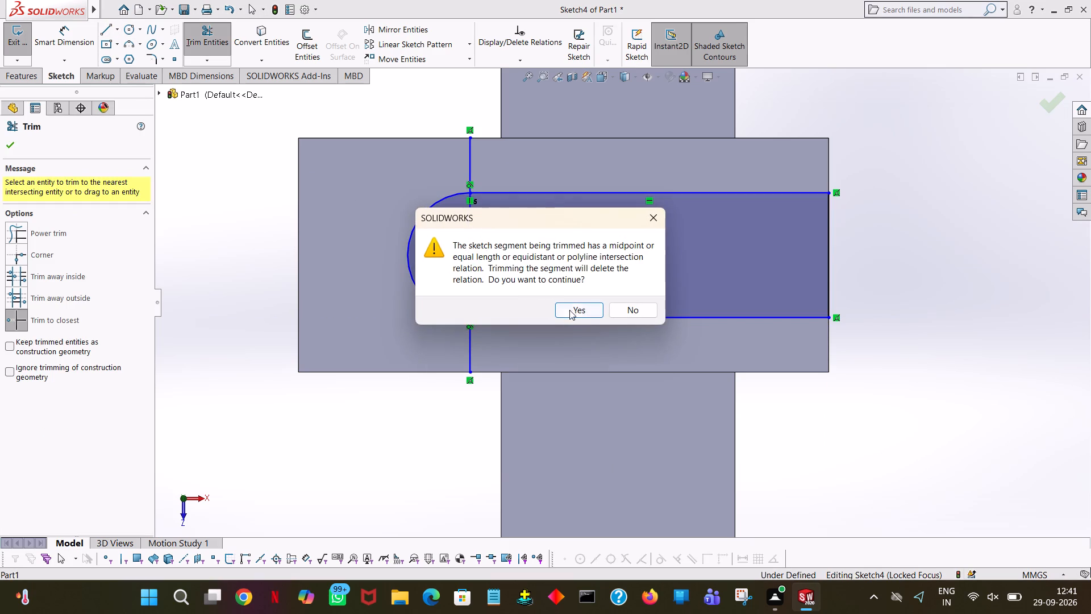
left_click(573, 307)
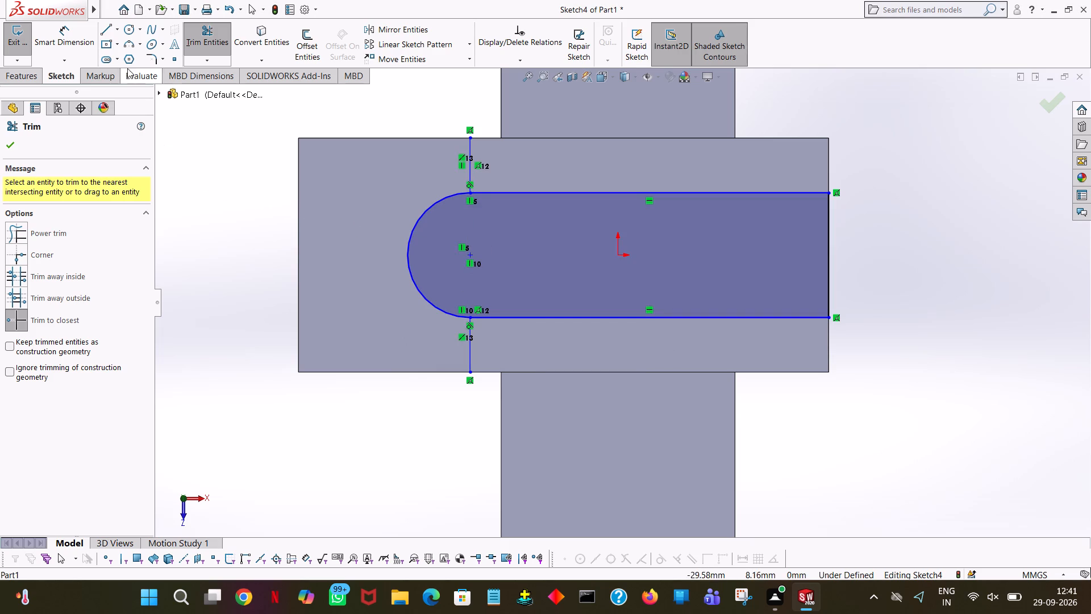
left_click(469, 354)
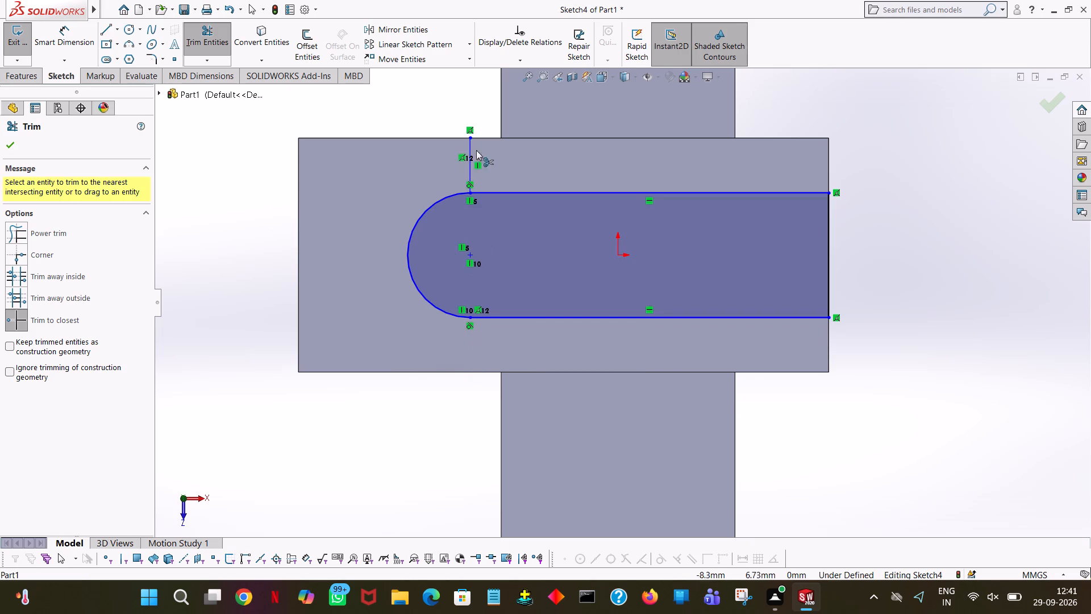
left_click(468, 169)
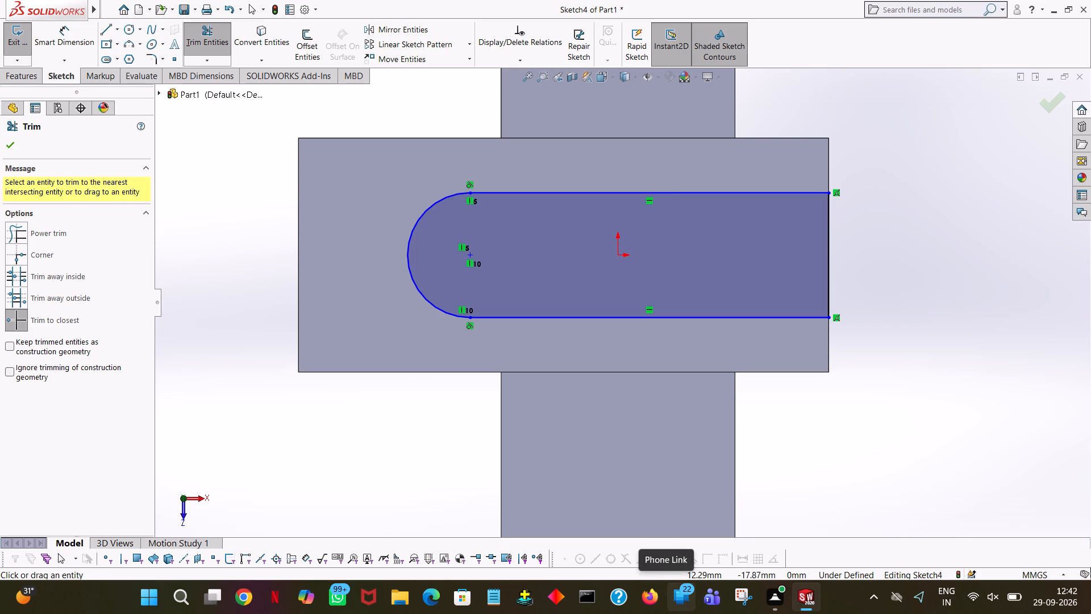
middle_click_drag(892, 416, 902, 337)
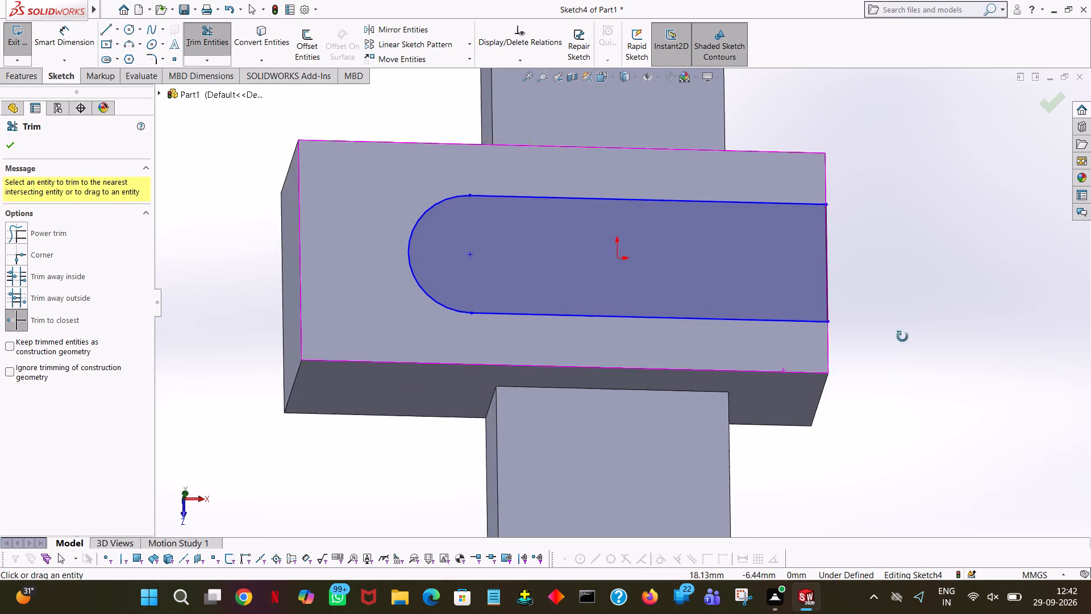
middle_click_drag(902, 337, 913, 244)
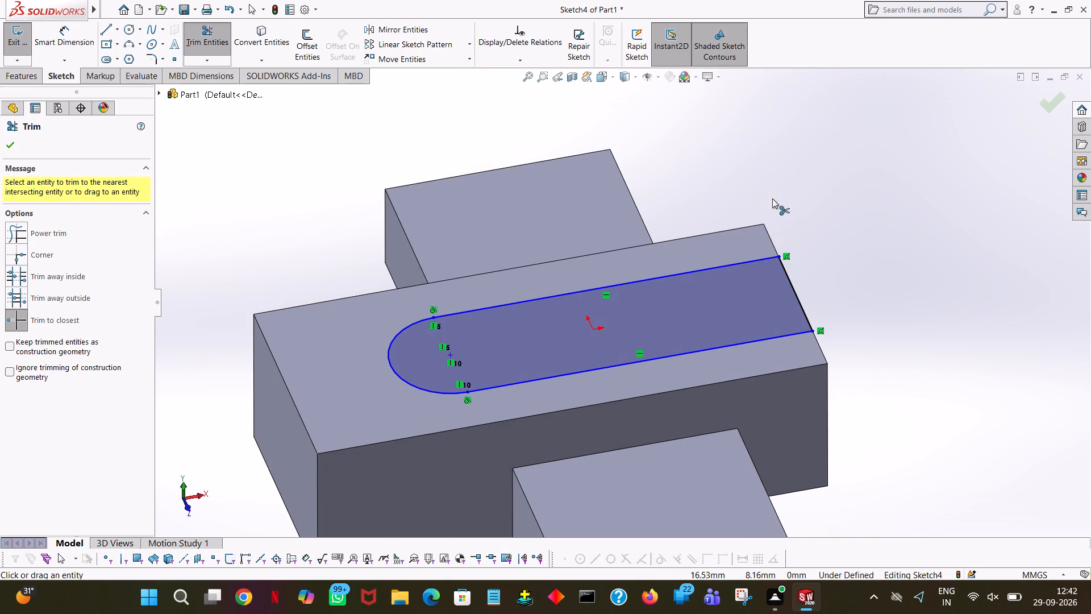
left_click(14, 144)
Cut the slot profile into the boss's top with a 1 mm blind Extruded Cut.
left_click(26, 78)
left_click(195, 39)
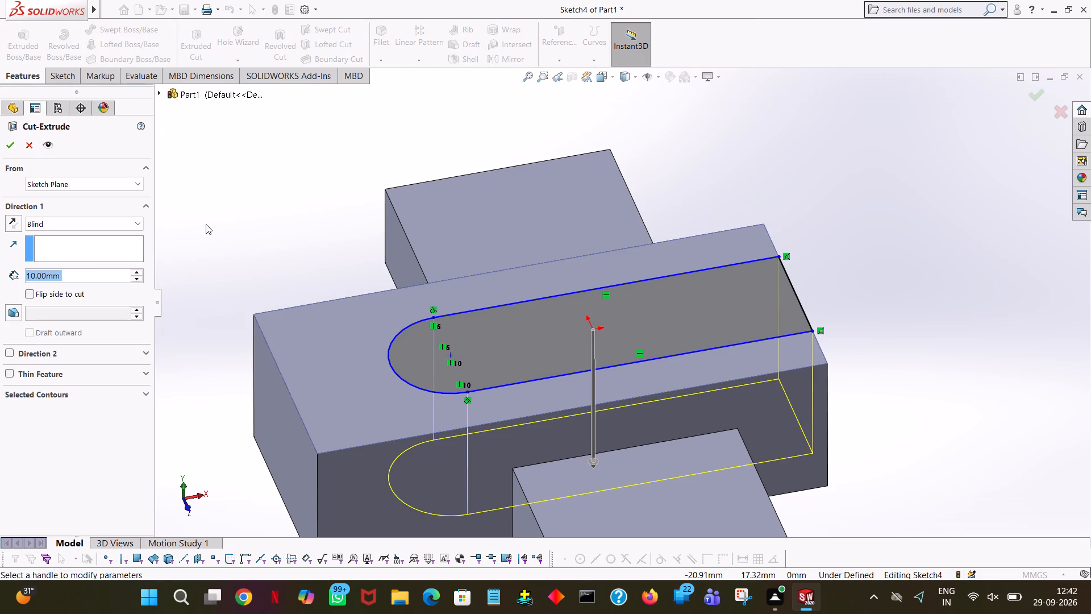
key("1")
left_click(935, 180)
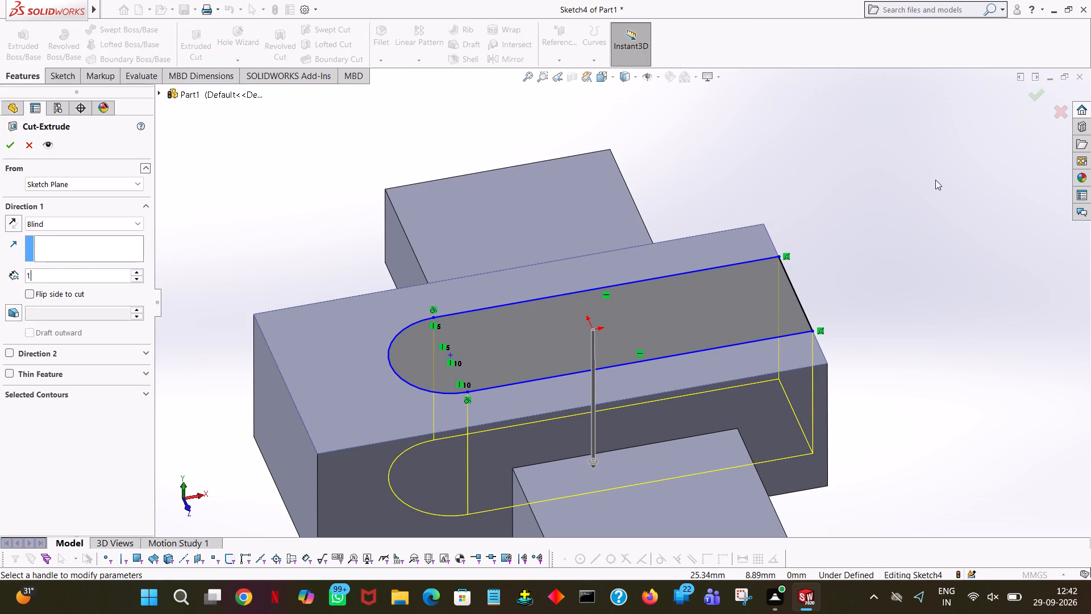
middle_click_drag(939, 180, 940, 148)
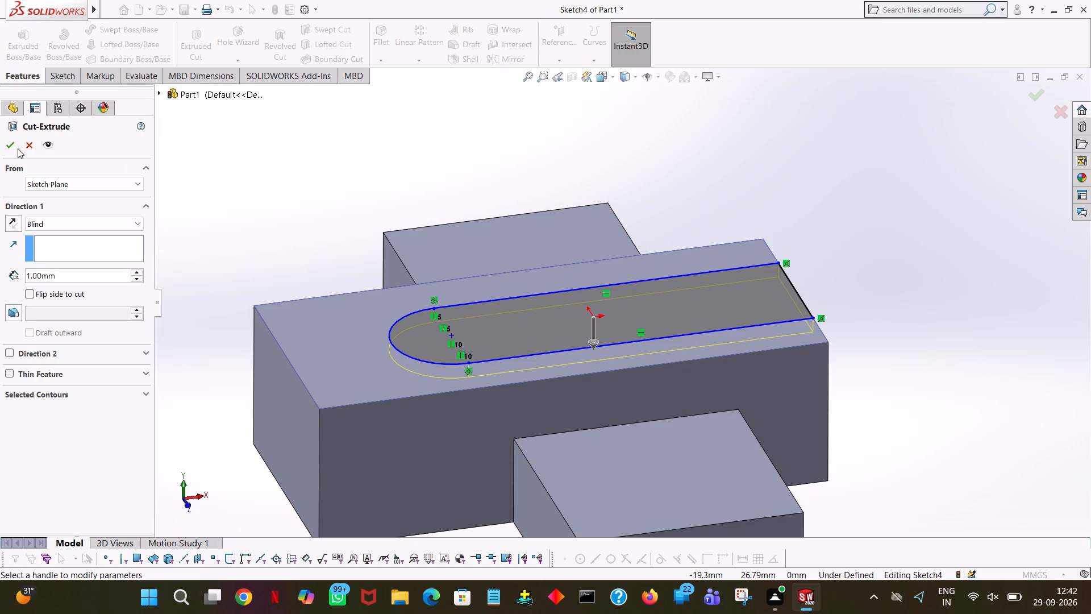
left_click(15, 146)
left_click(835, 206)
Start a new Extruded Cut sketch on the floor of the slot.
middle_click_drag(876, 218, 877, 324)
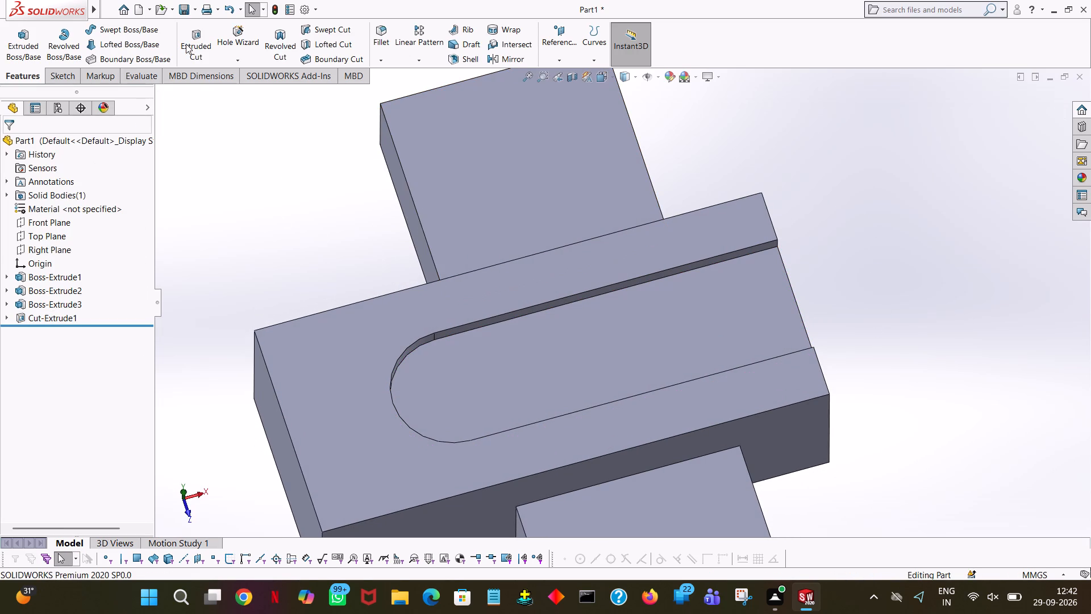
left_click(187, 37)
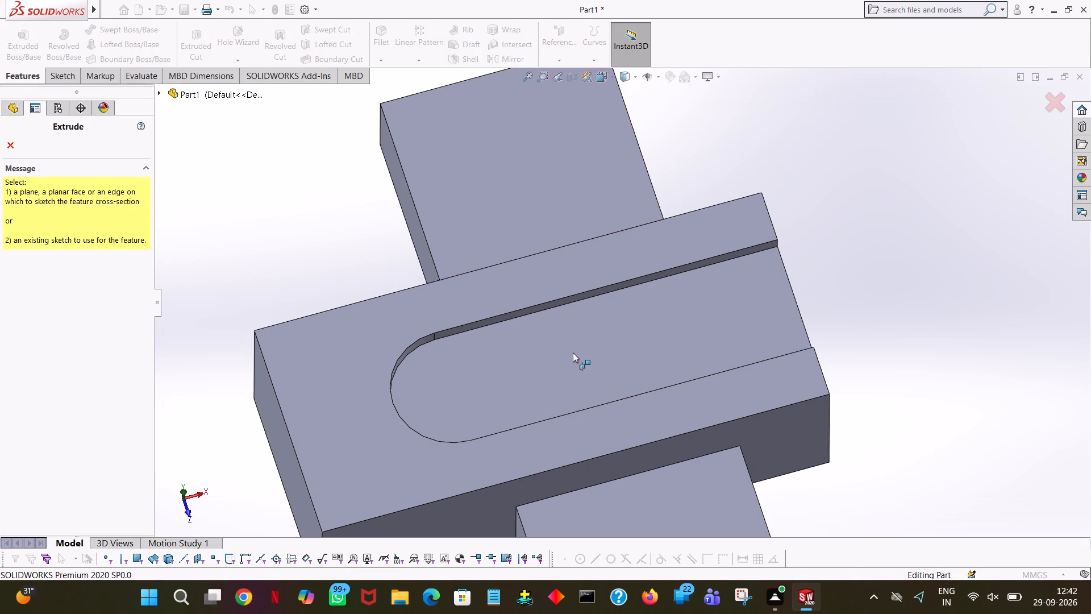
left_click(573, 352)
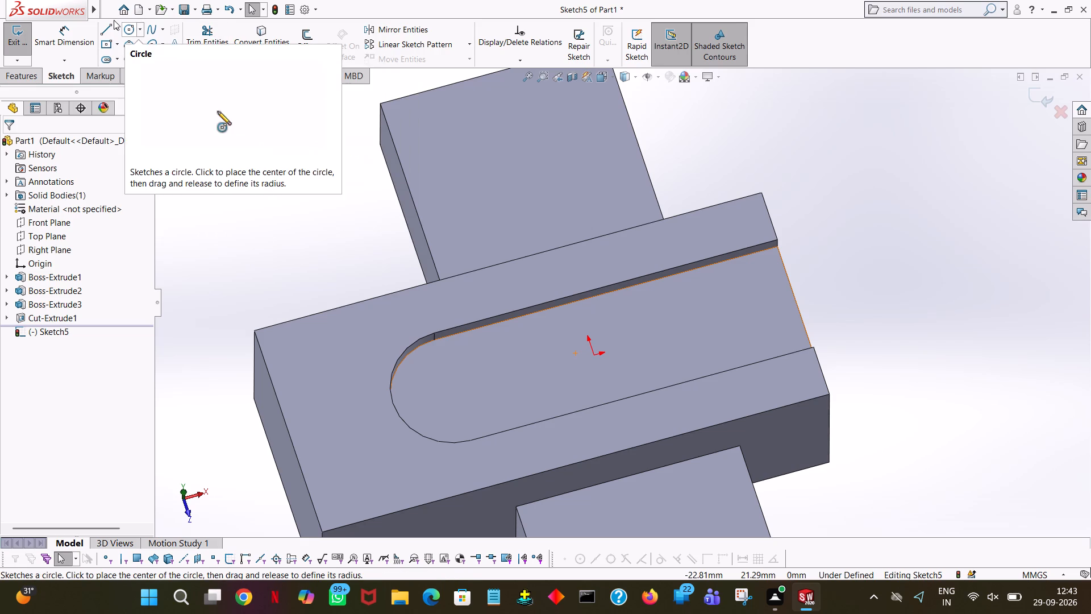
Sketch a circle with a 3 mm radius on the slot floor, concentric with the slot's rounded end.
left_click(127, 26)
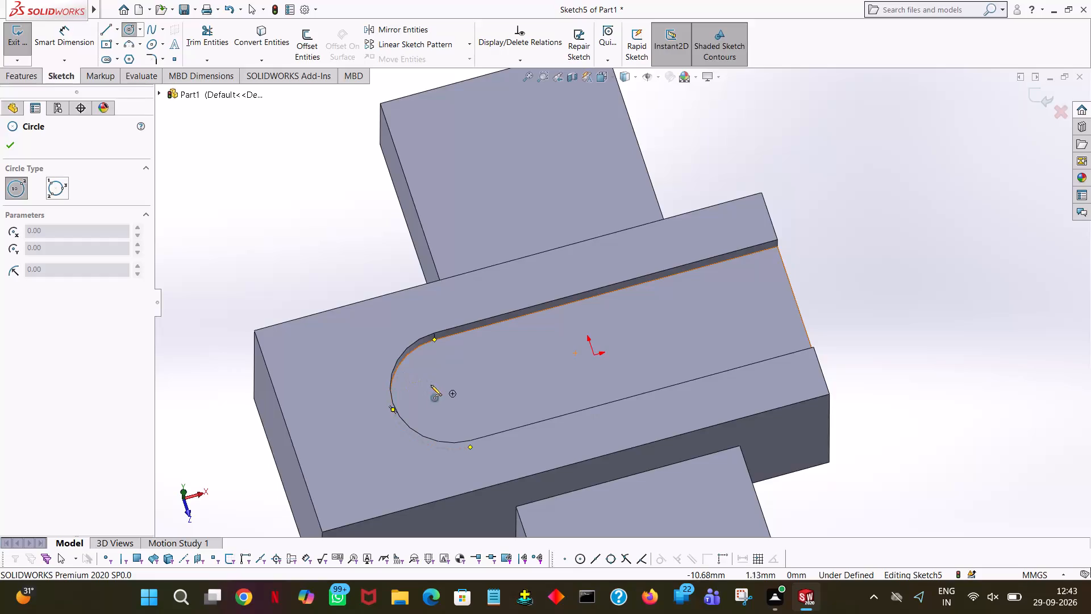
left_click(452, 392)
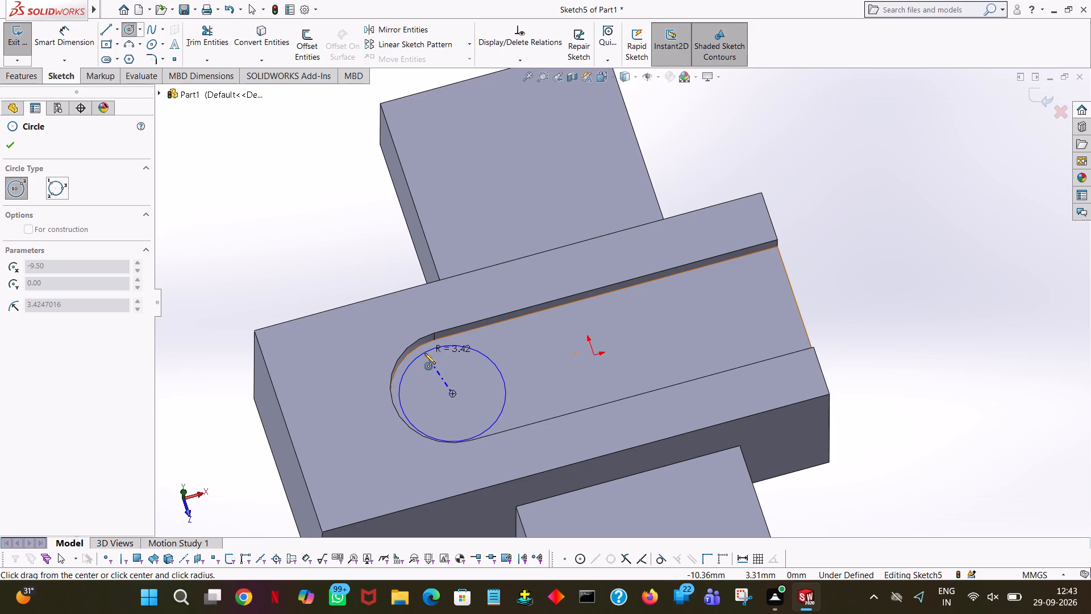
left_click(427, 354)
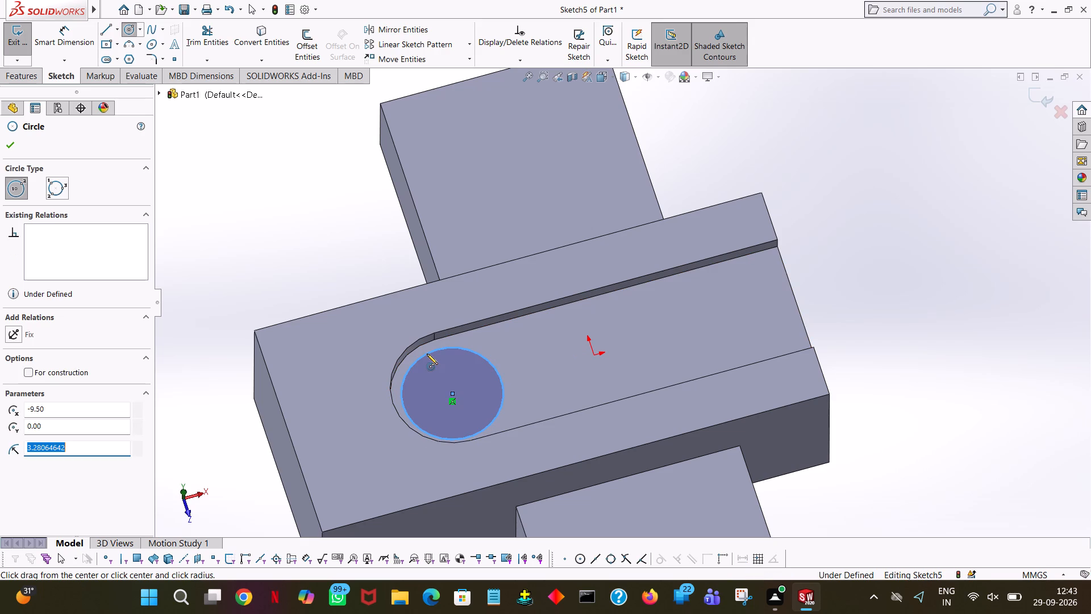
key("3")
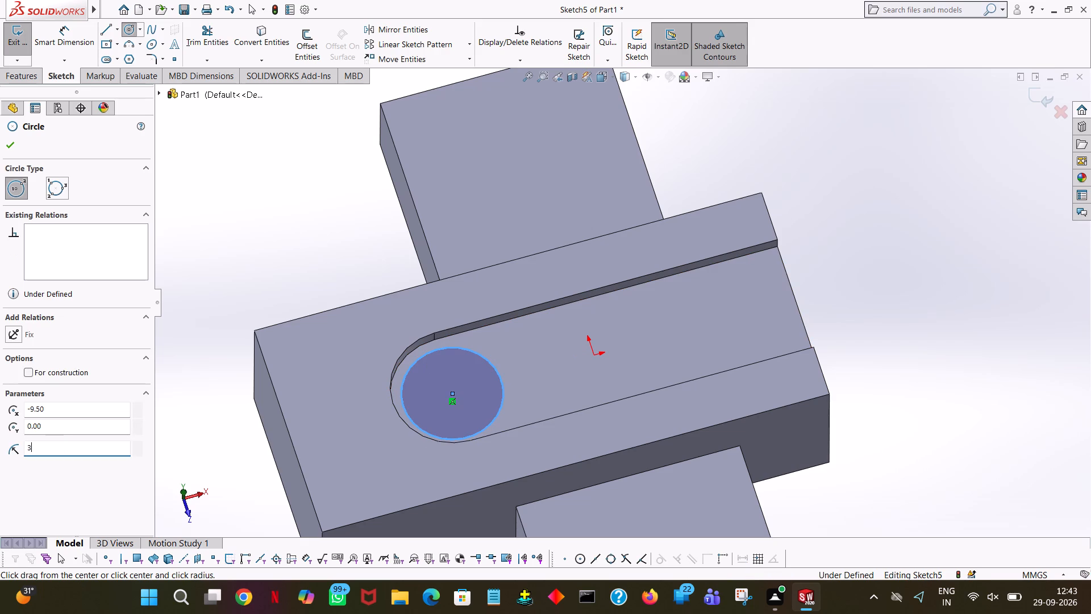
key("space")
key("space")
key("space")
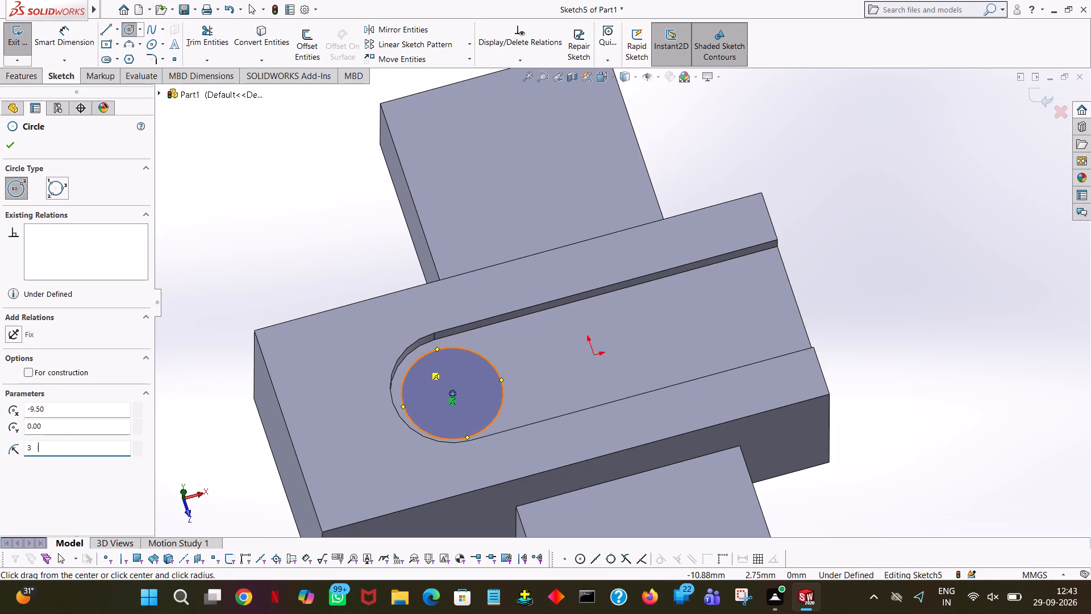
key("space")
right_click(435, 354)
left_click(468, 358)
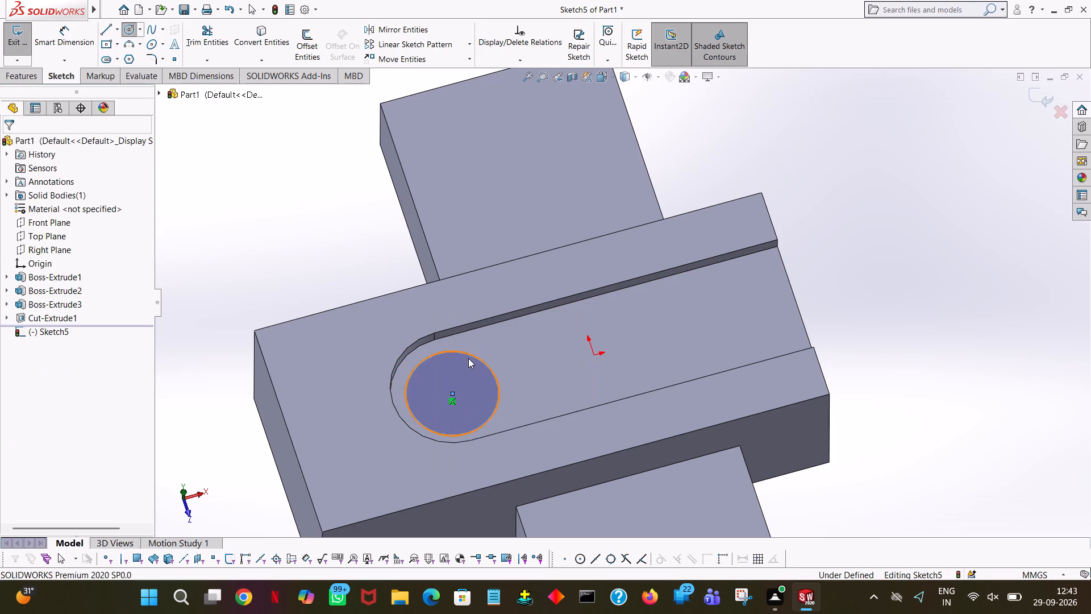
View the sketch face-on and set the circle's radius to 3.5 mm.
key("space")
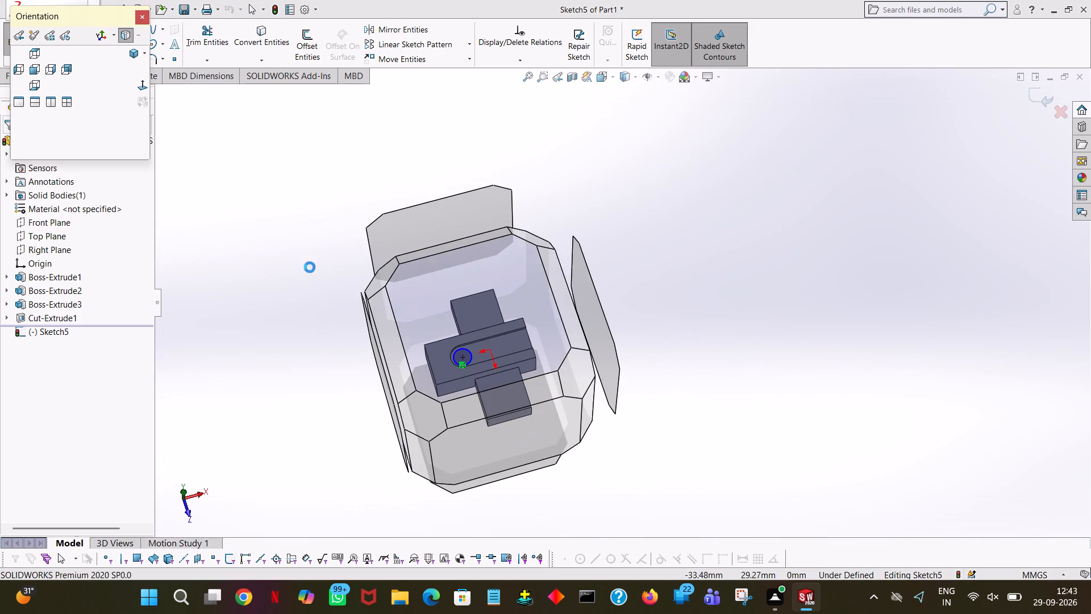
left_click(139, 84)
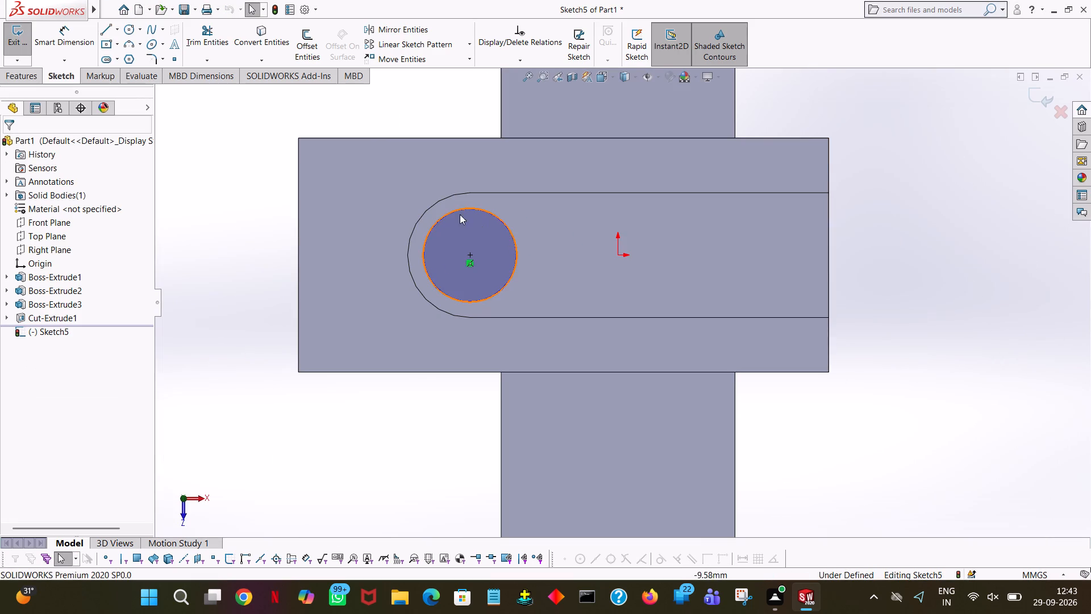
left_click(451, 216)
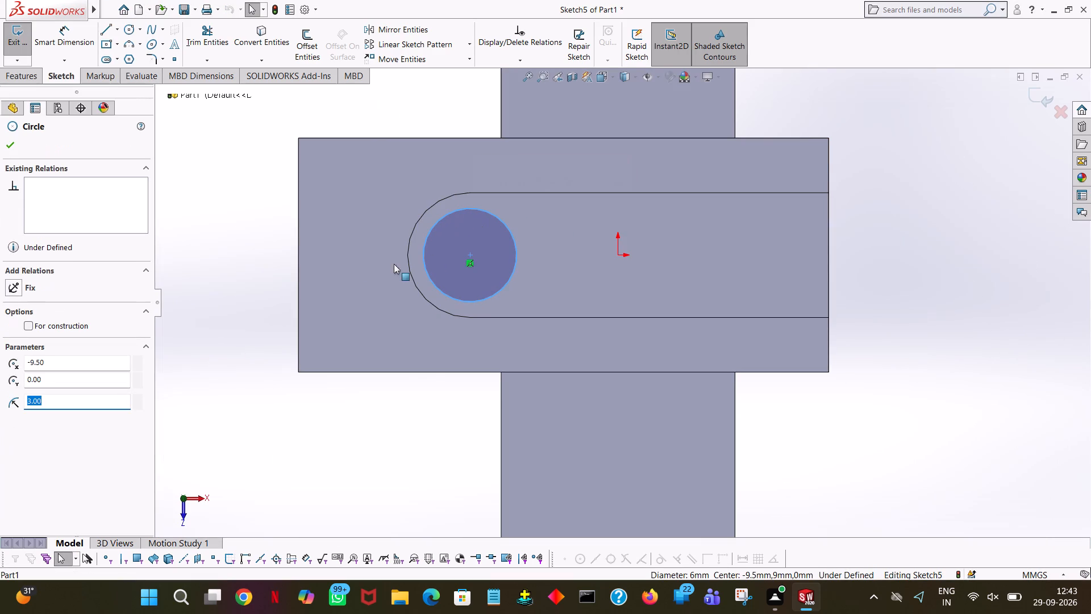
type("3.5")
key("Return")
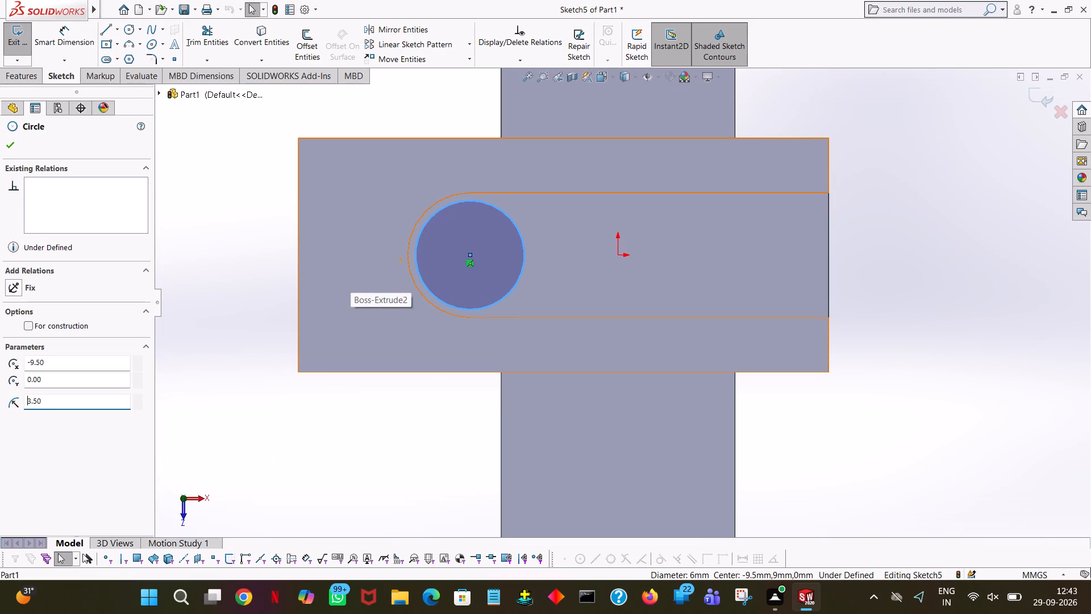
Sketch a line chain from the circle's upper quadrant 23 mm to the slot's open end, 7 mm across, and 23 mm back to its lower quadrant.
left_click(105, 28)
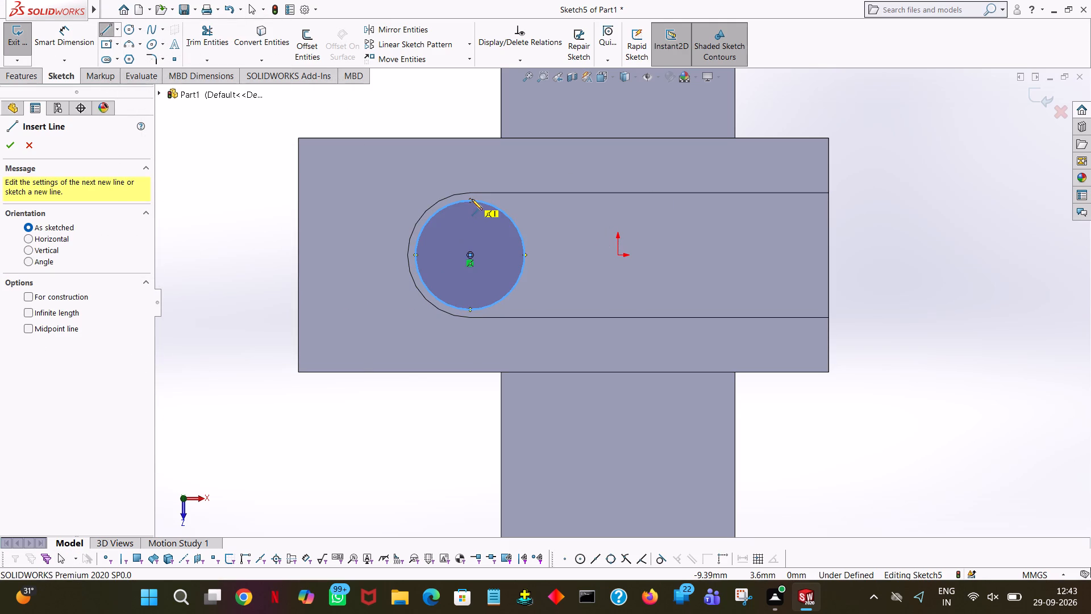
left_click(471, 199)
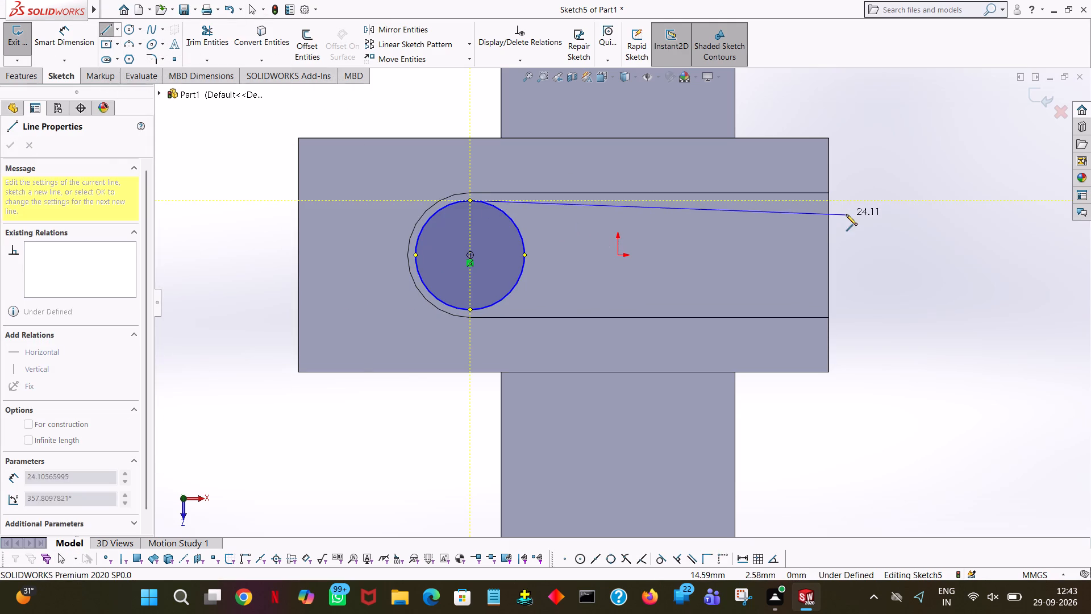
left_click(827, 200)
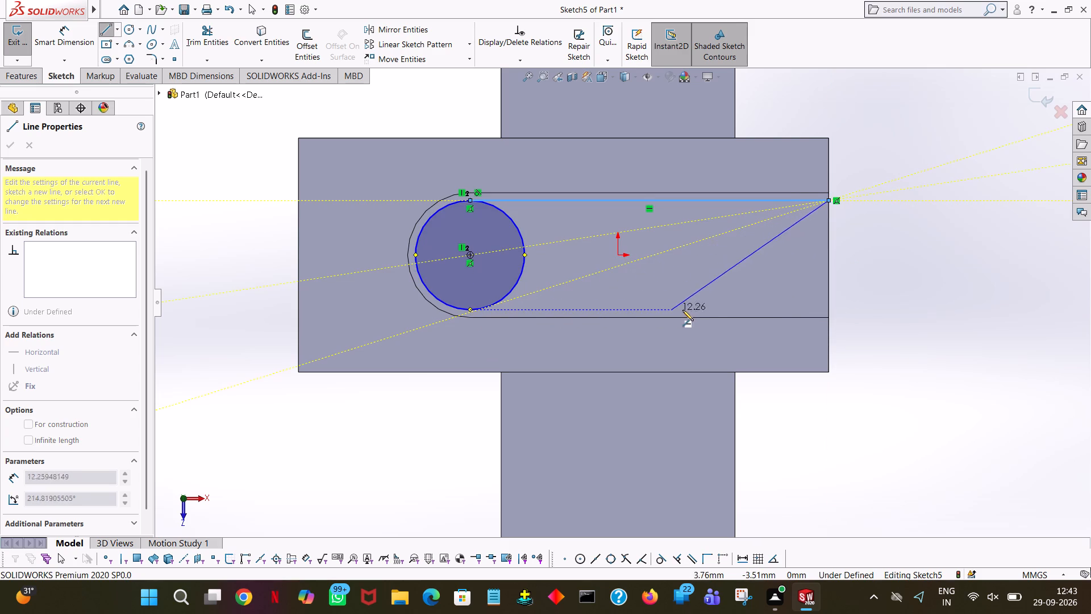
left_click(828, 309)
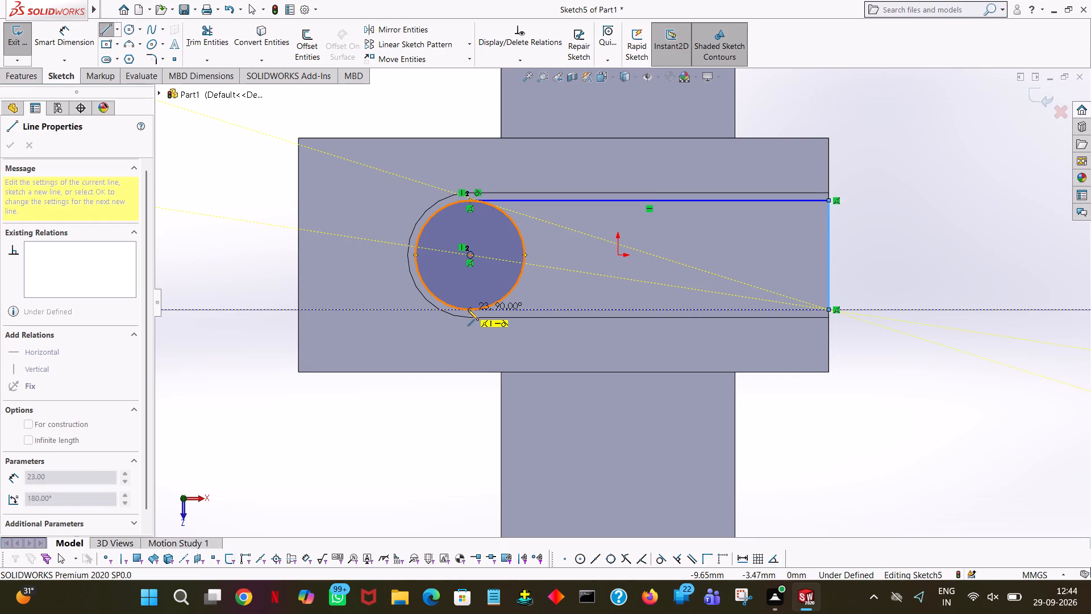
left_click(468, 309)
right_click(468, 309)
left_click(501, 318)
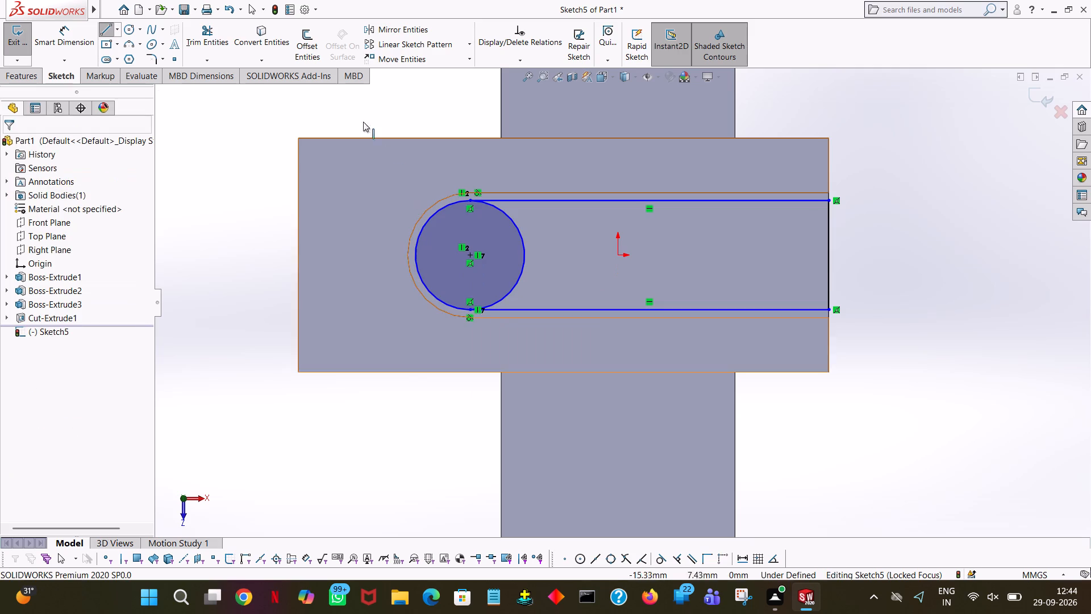
Trim away the circle's inner half between the two long lines, leaving a closed round-ended slot profile.
left_click(215, 32)
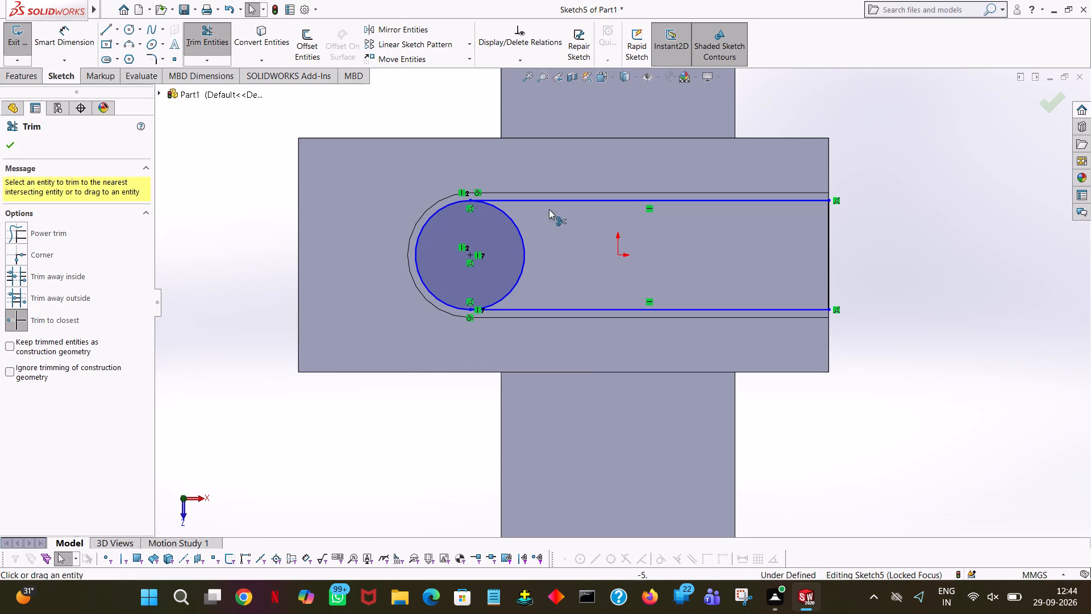
left_click(522, 252)
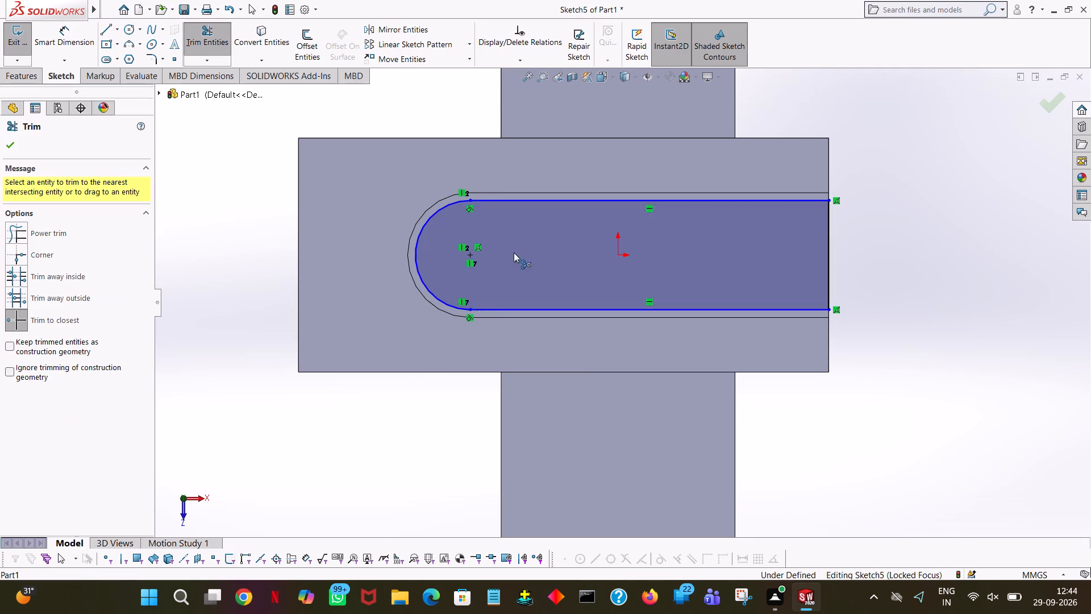
left_click(11, 147)
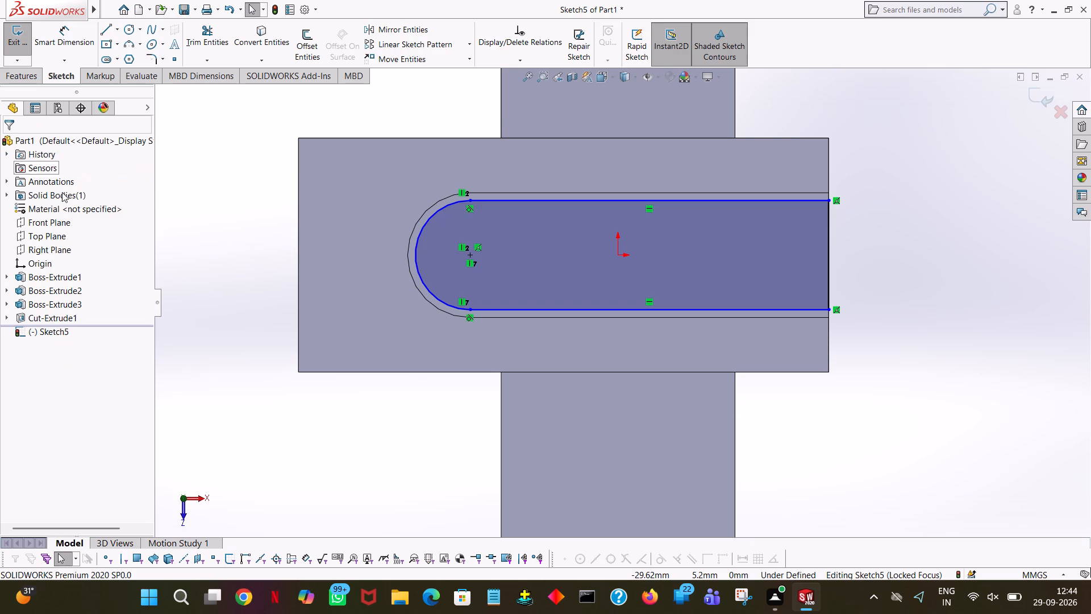
Cut the inner slot profile into the slot floor with a blind Extruded Cut 3 mm deep.
left_click(16, 82)
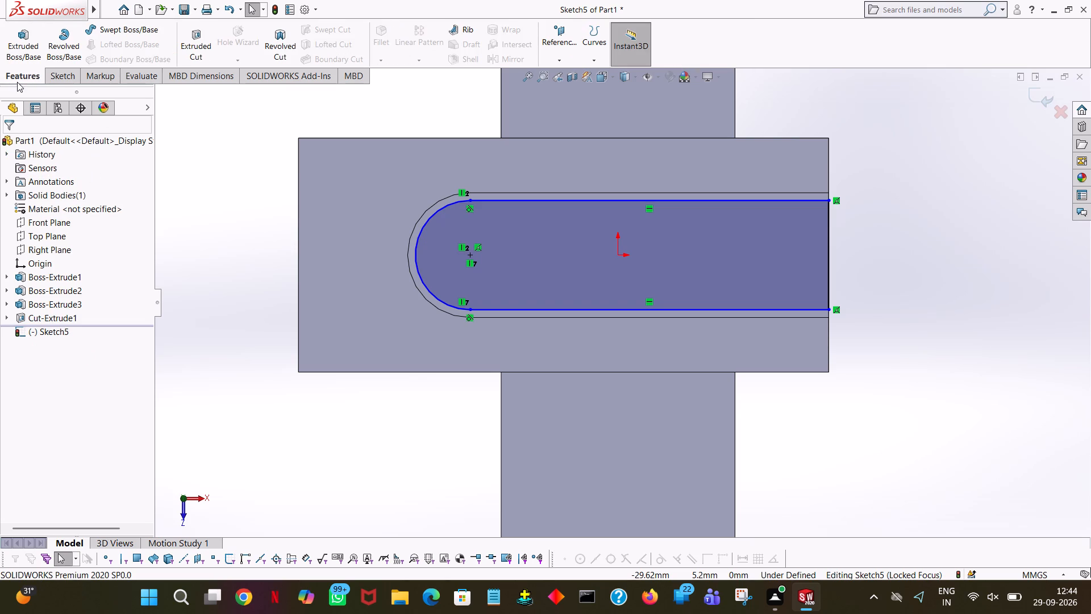
left_click(180, 41)
middle_click_drag(882, 269, 825, 76)
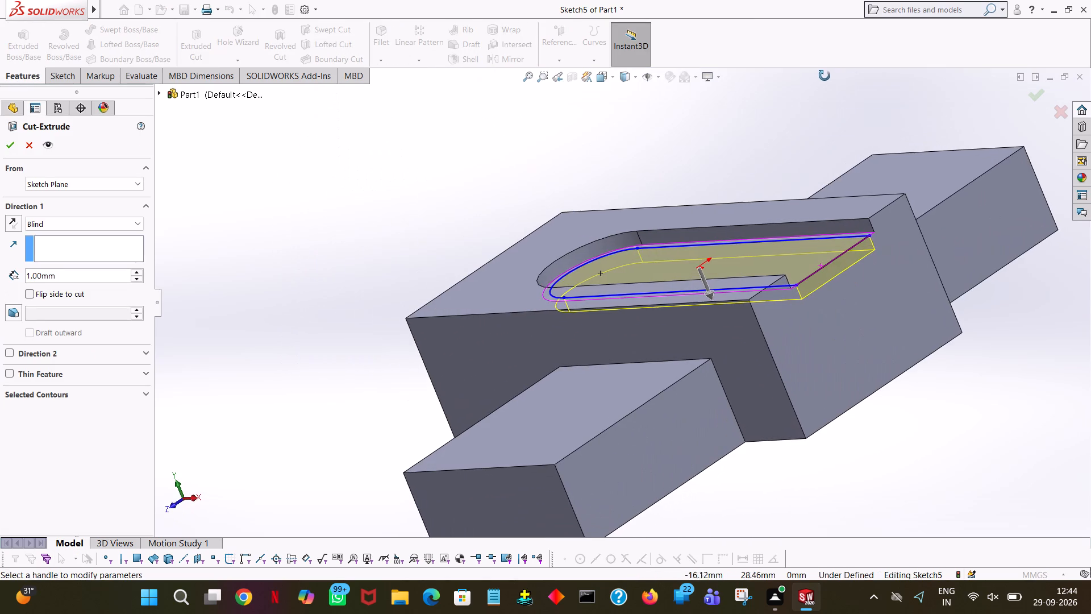
middle_click_drag(825, 76, 838, 47)
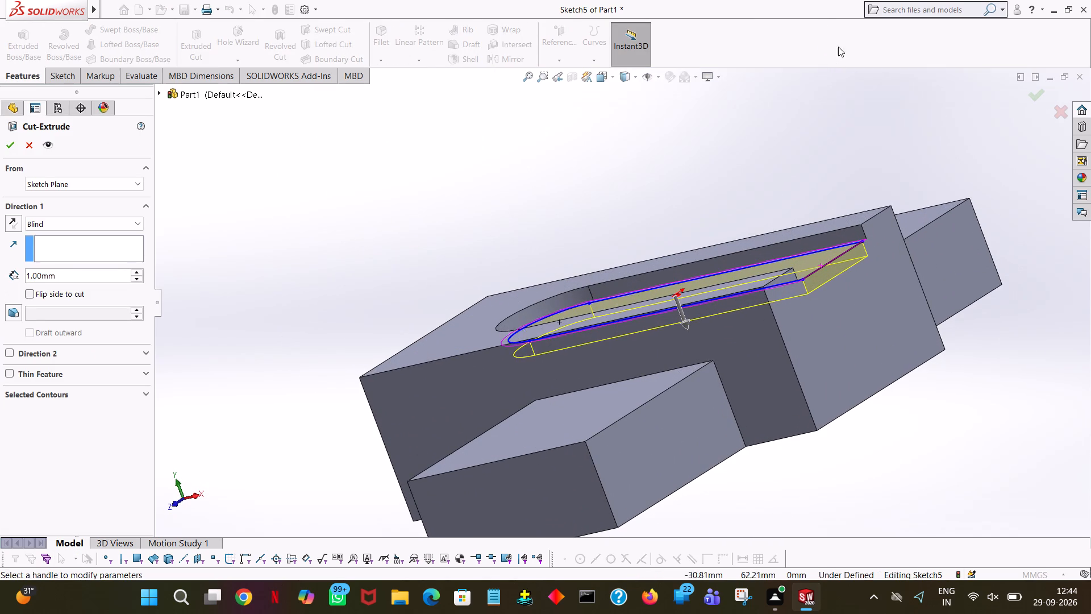
double_click(101, 275)
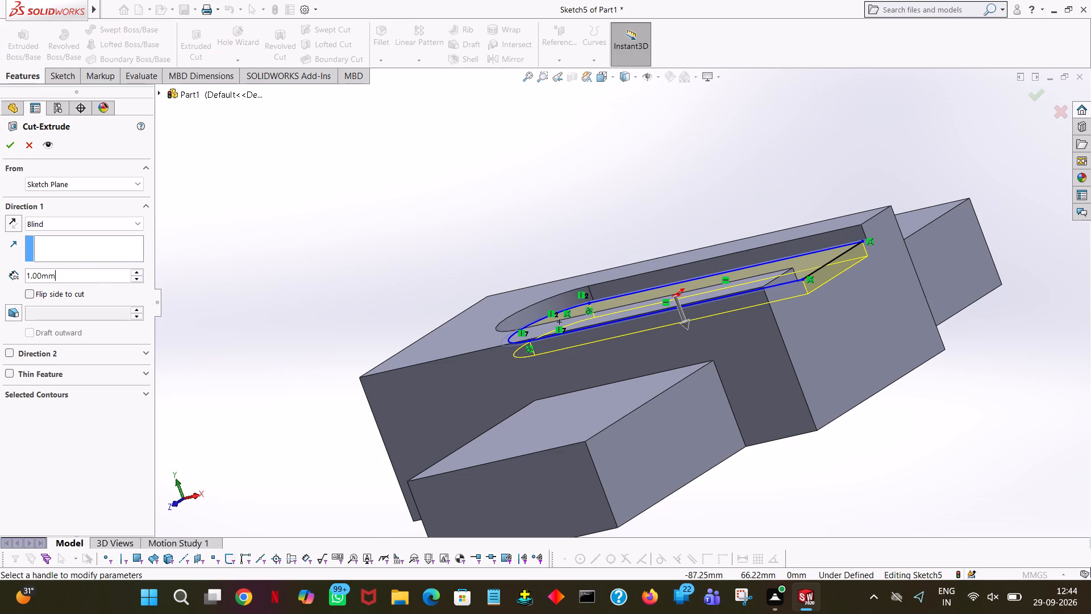
key("3")
left_click(585, 177)
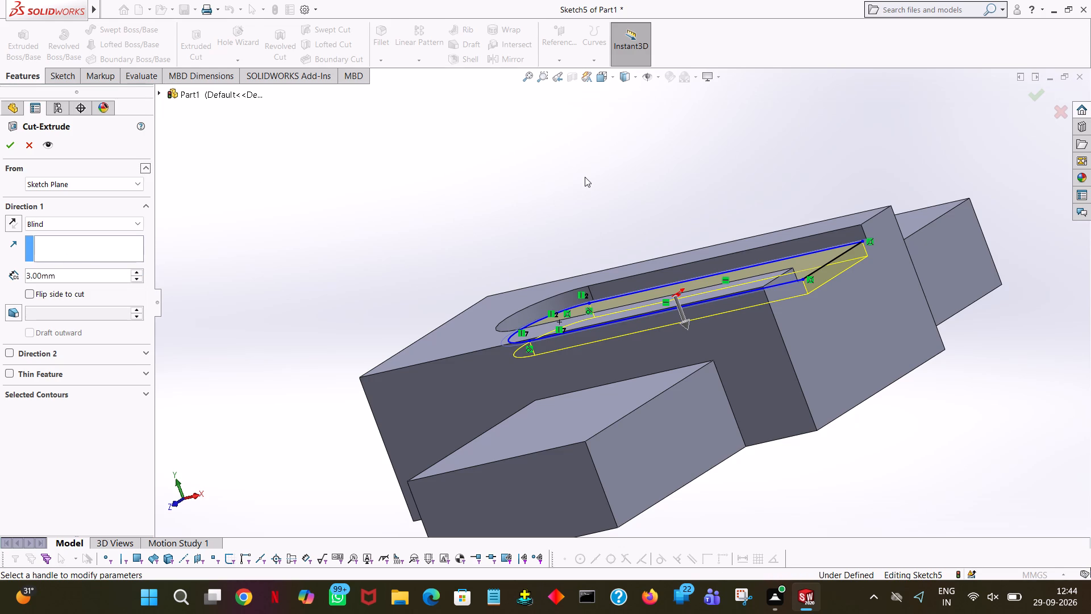
middle_click_drag(595, 173, 613, 153)
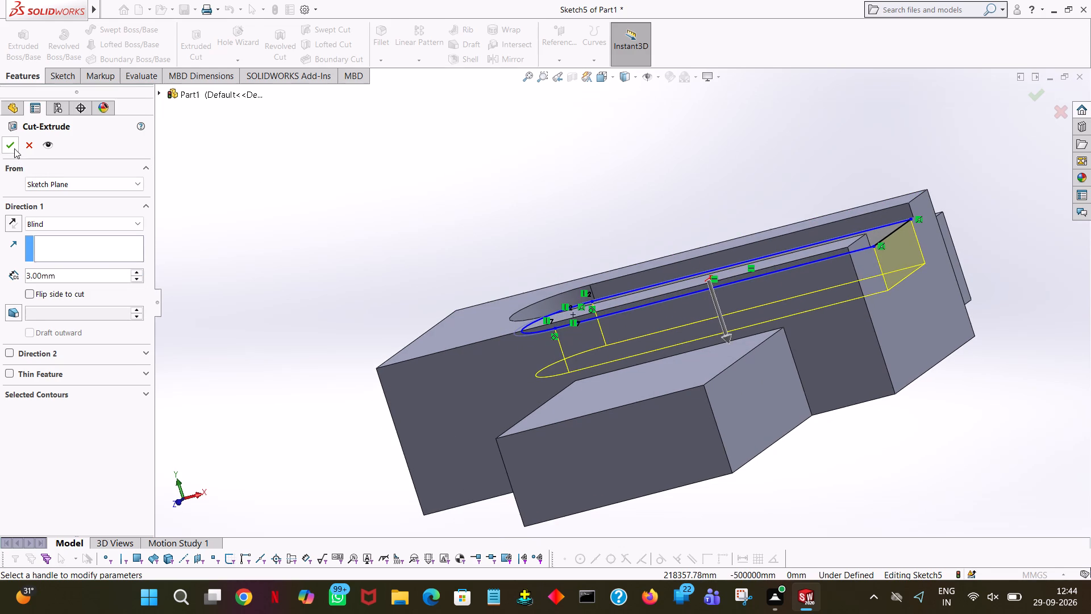
left_click(14, 148)
Examine the stepped slot and the whole part from several angles, including the isometric view.
left_click(730, 146)
middle_click_drag(730, 146, 744, 292)
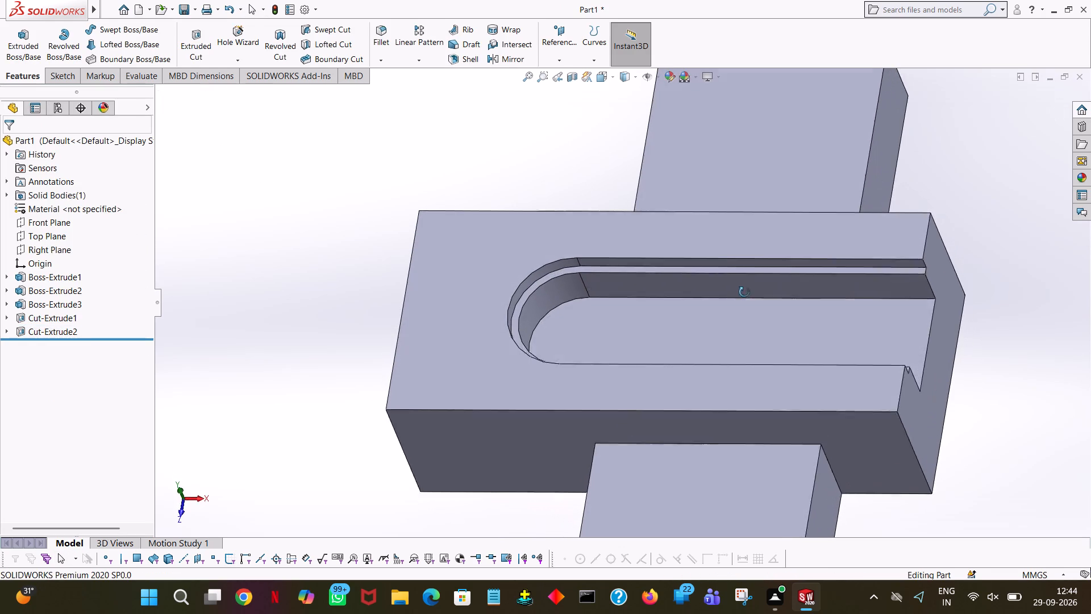
middle_click_drag(744, 292, 743, 300)
left_click(547, 171)
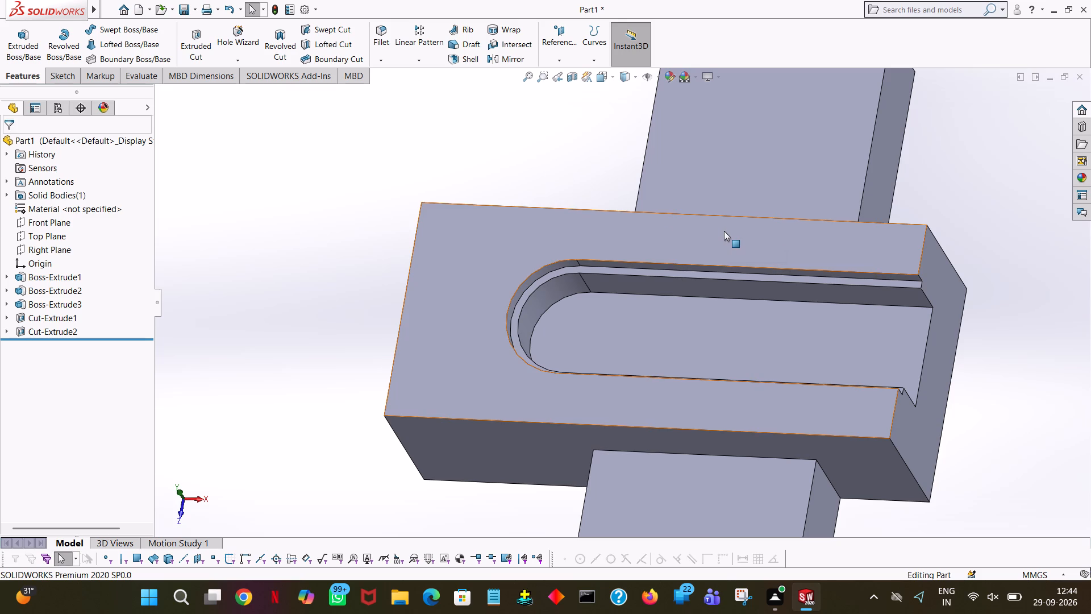
key("ctrl+7")
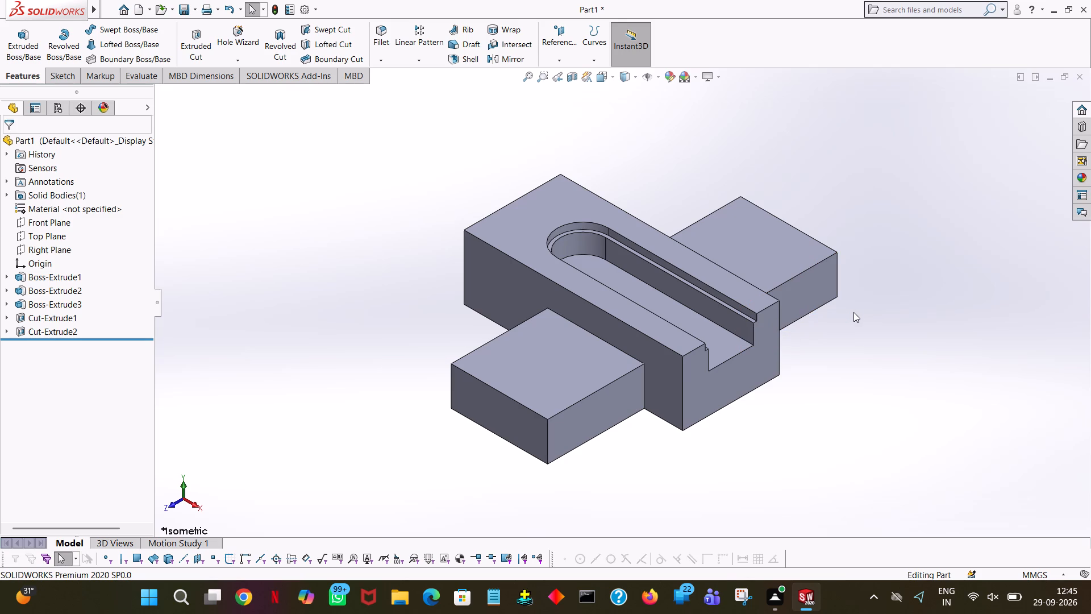
middle_click_drag(852, 313, 959, 361)
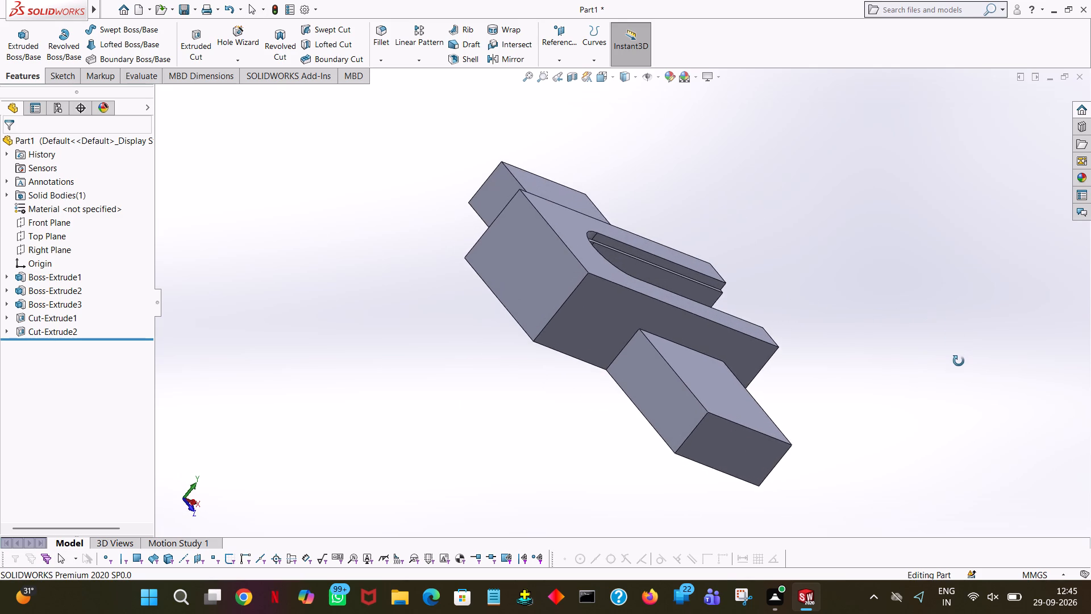
middle_click_drag(959, 361, 897, 278)
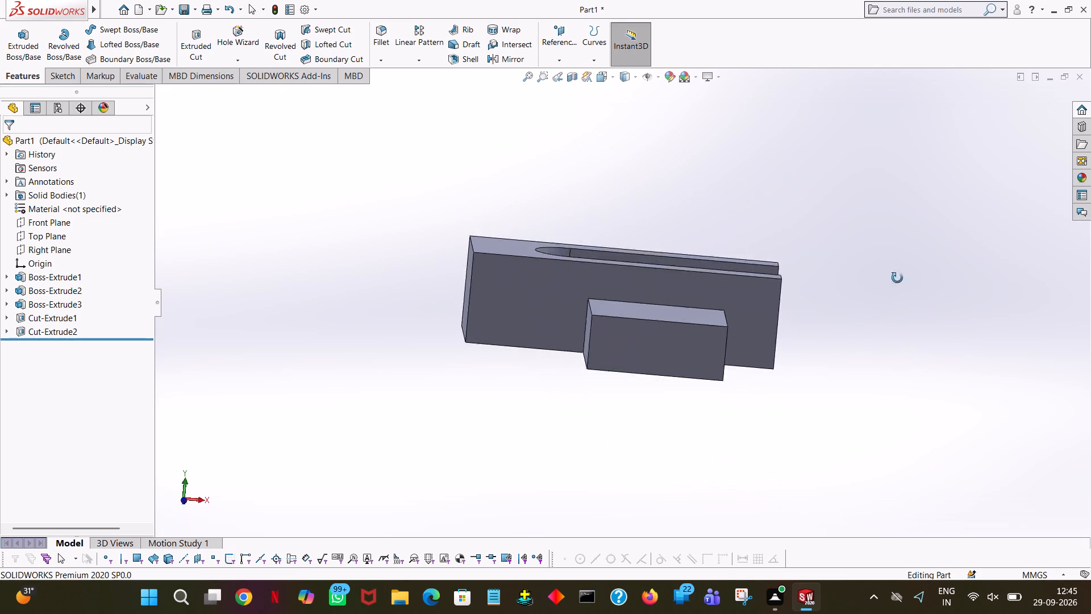
middle_click_drag(897, 278, 907, 290)
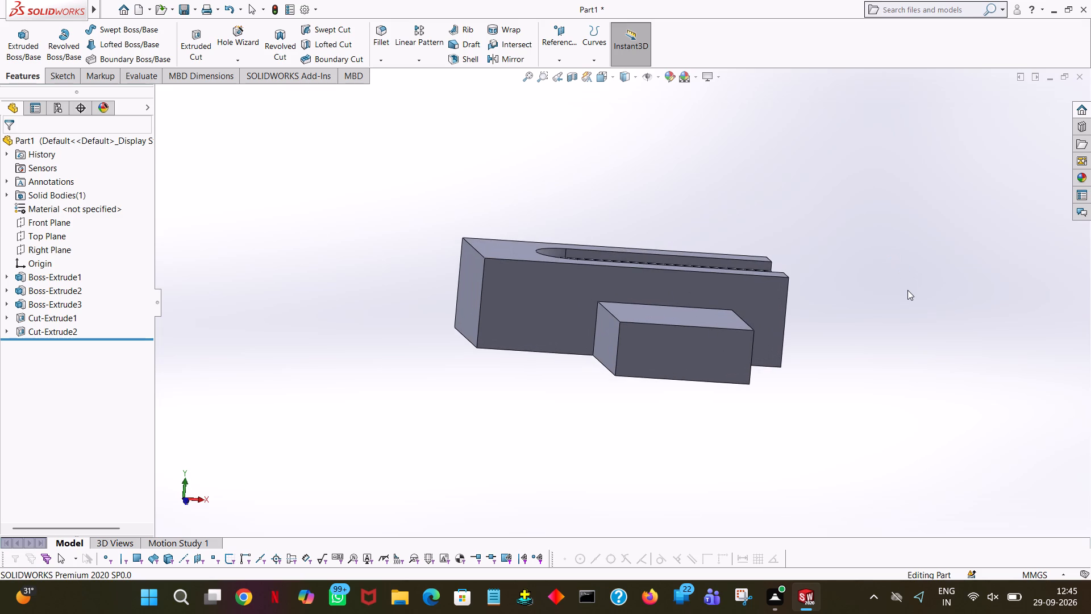
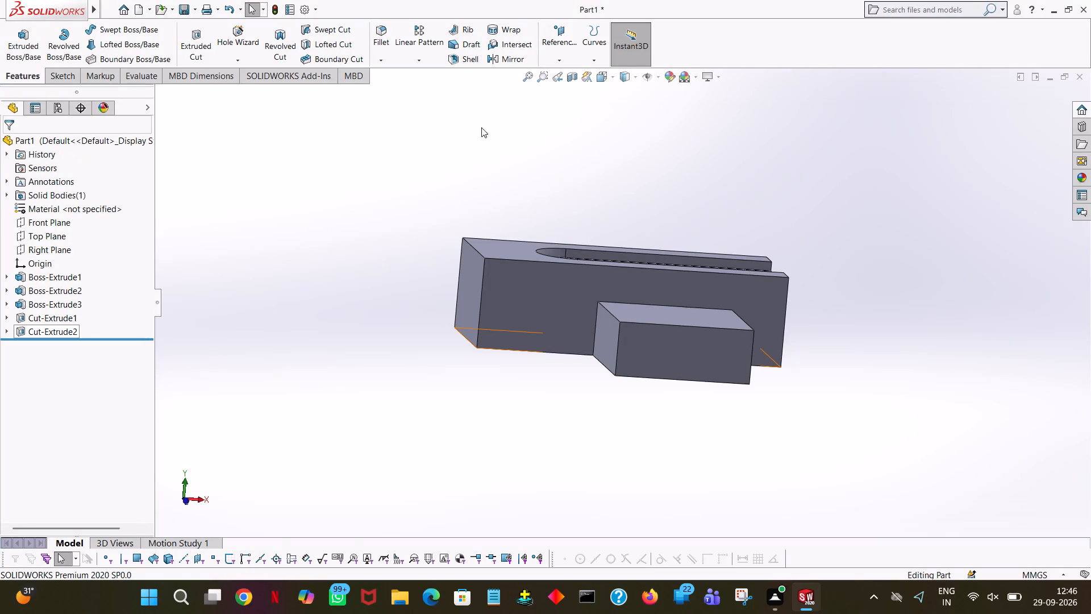
Open a sketch for an Extruded Boss on the block's long side face and view the face squarely.
middle_click_drag(619, 214, 638, 181)
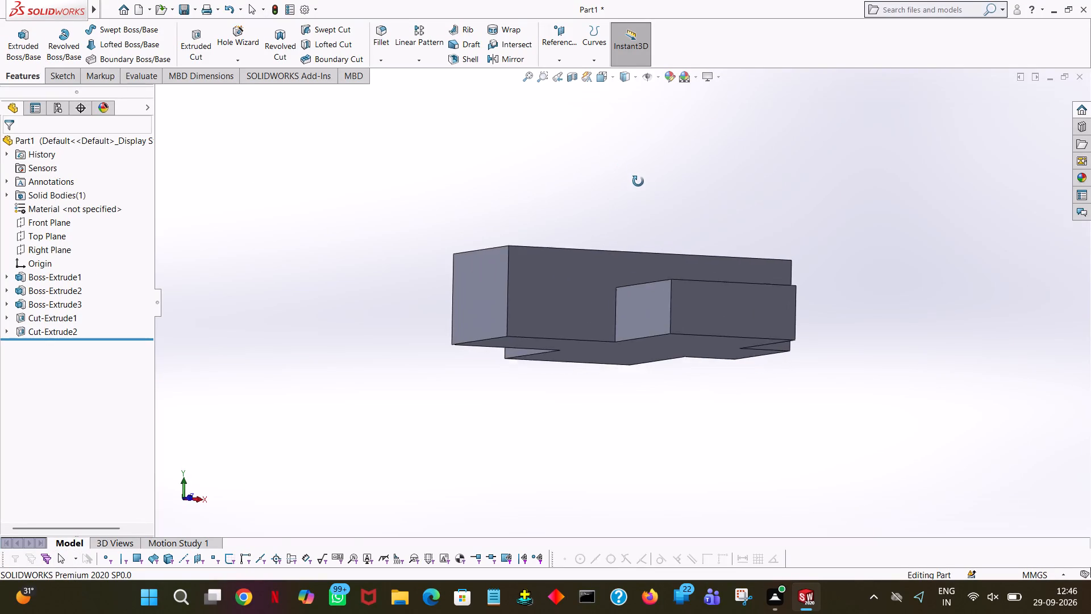
middle_click_drag(638, 181, 621, 188)
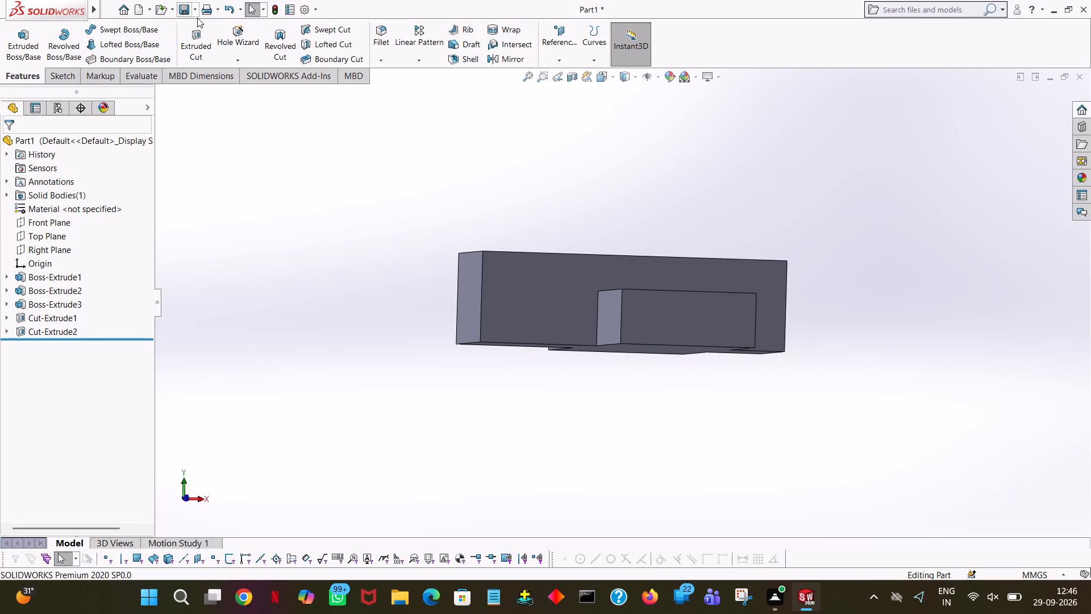
left_click(15, 49)
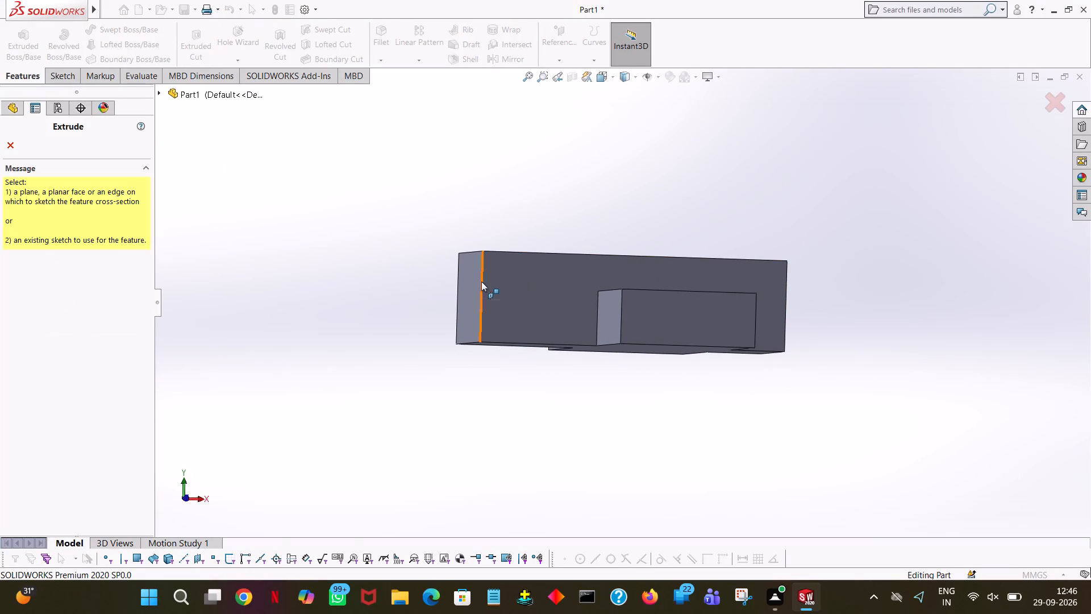
left_click(486, 293)
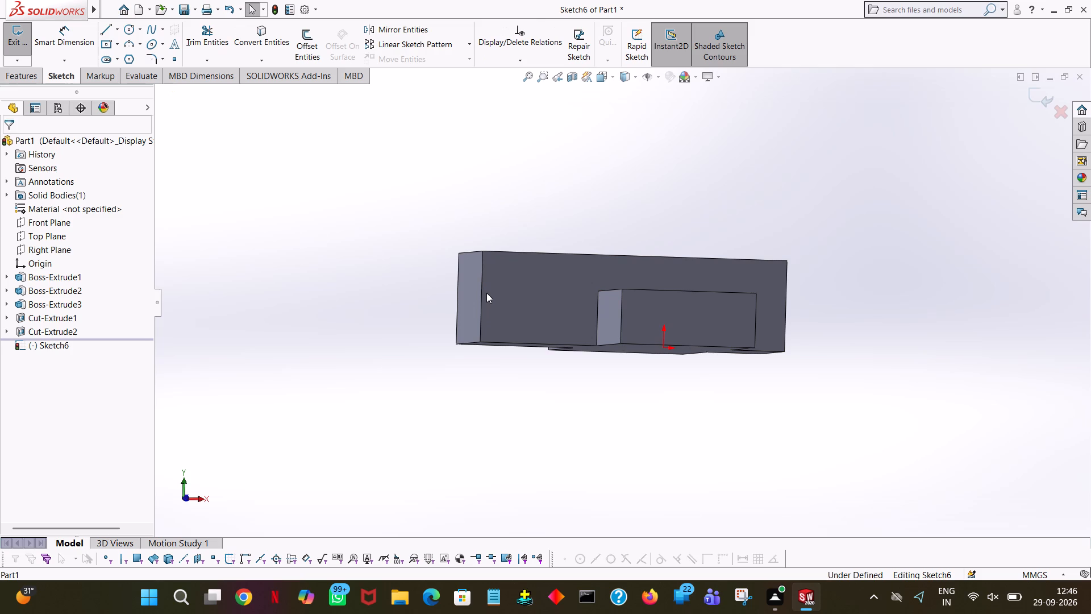
key("space")
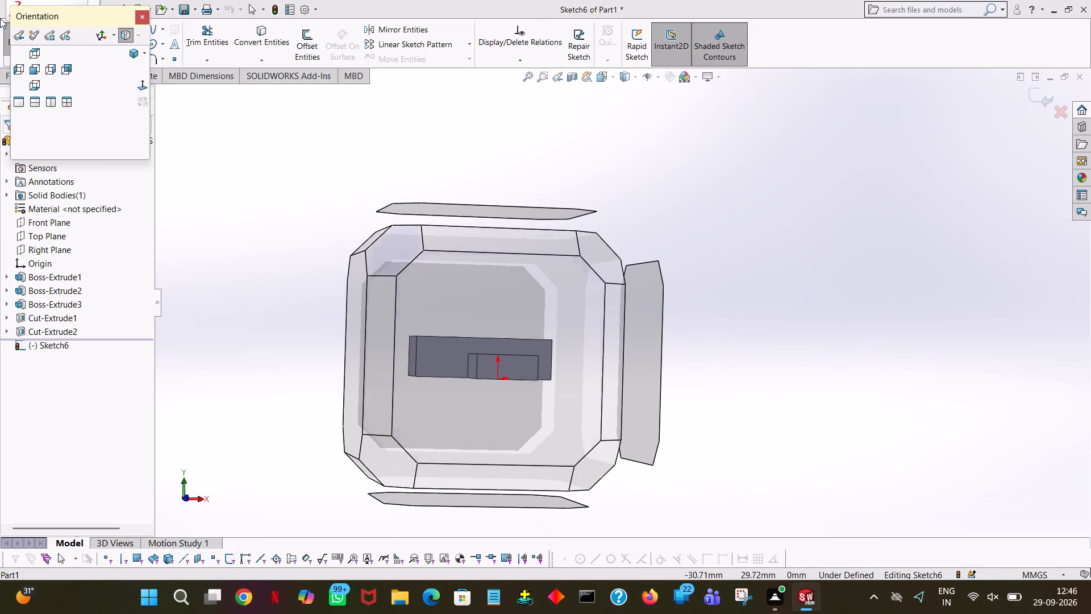
left_click(140, 82)
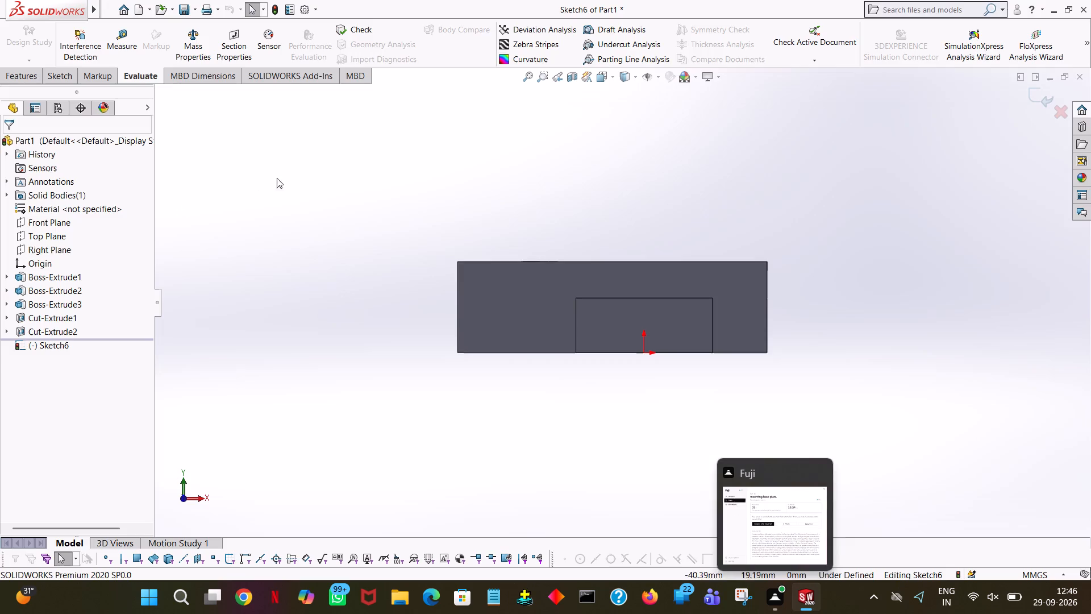
left_click(61, 75)
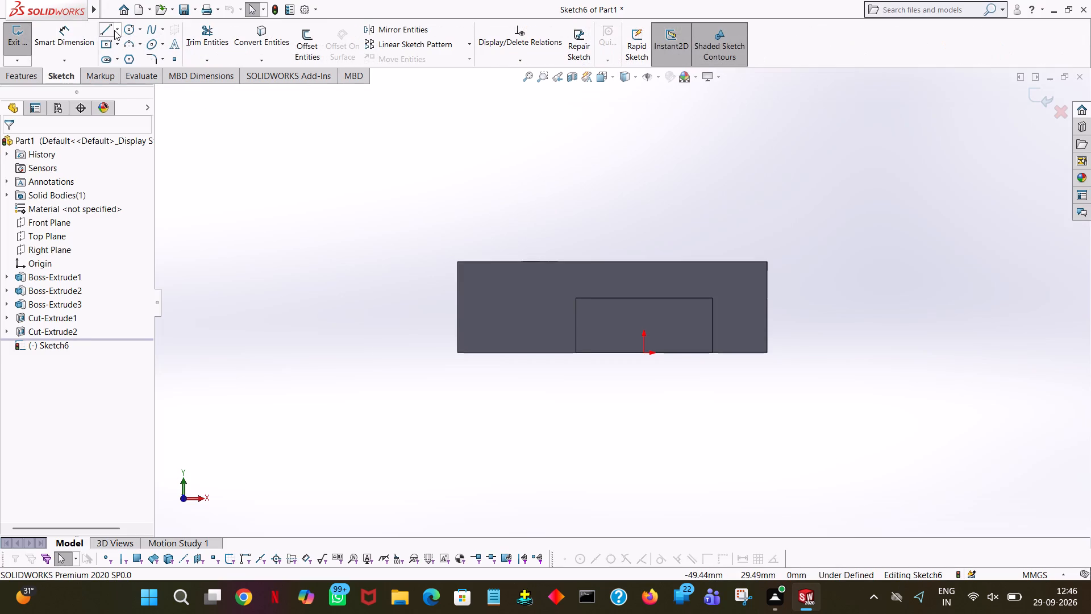
Sketch a 3 mm vertical line upward from the side face's top corner at the end away from the slot's opening.
left_click(106, 30)
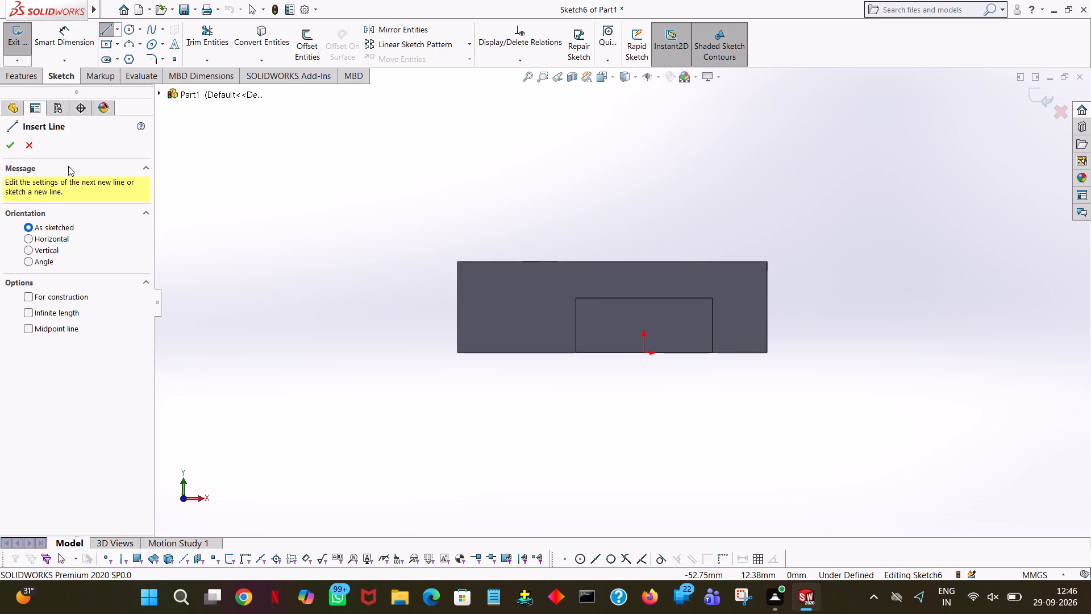
left_click(36, 143)
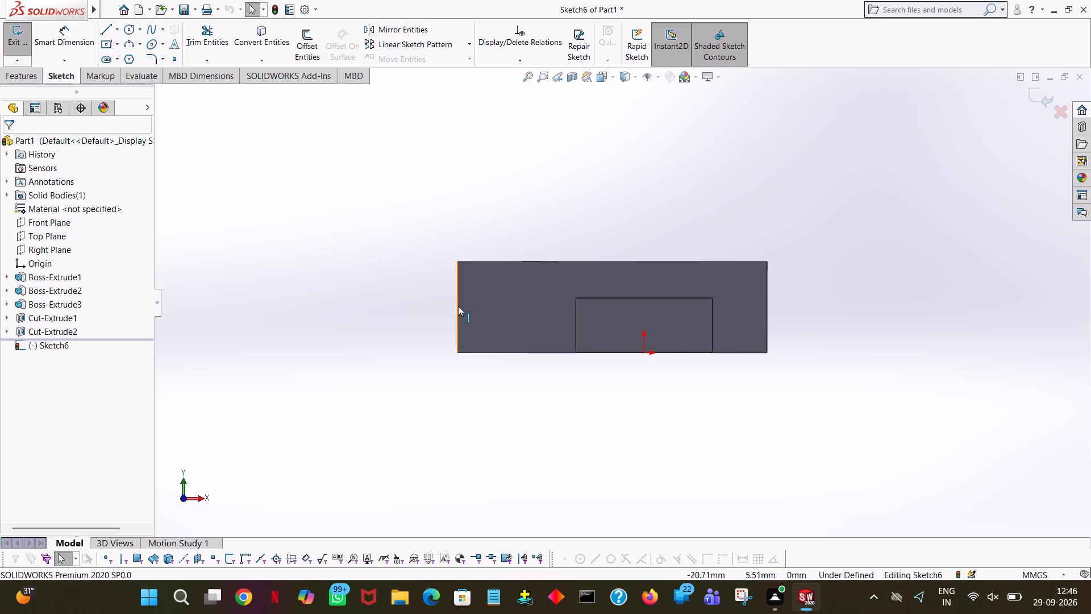
left_click(459, 309)
left_click(106, 148)
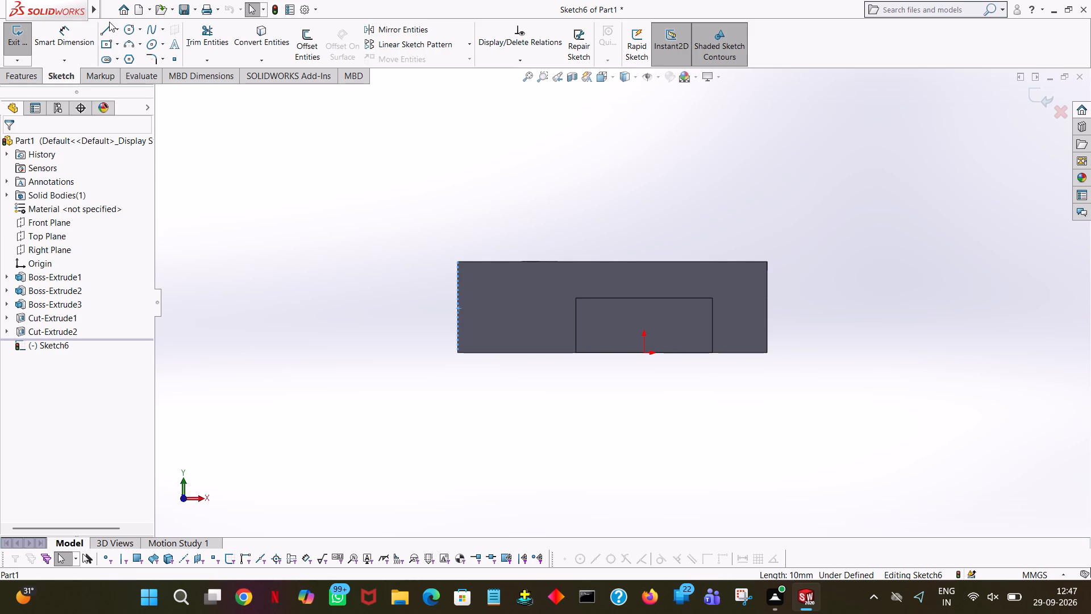
left_click(101, 31)
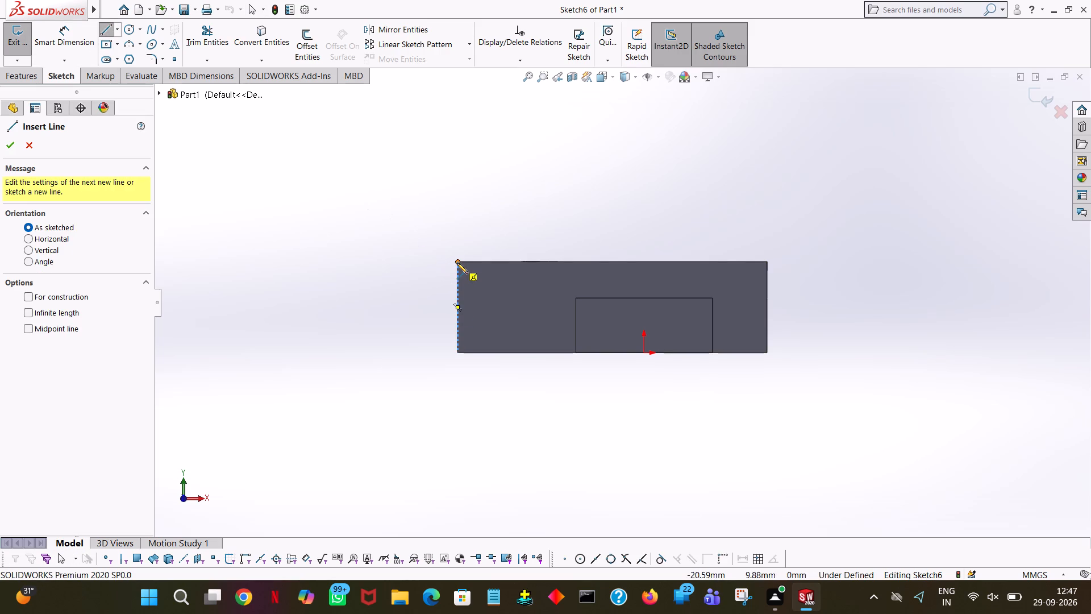
left_click(457, 263)
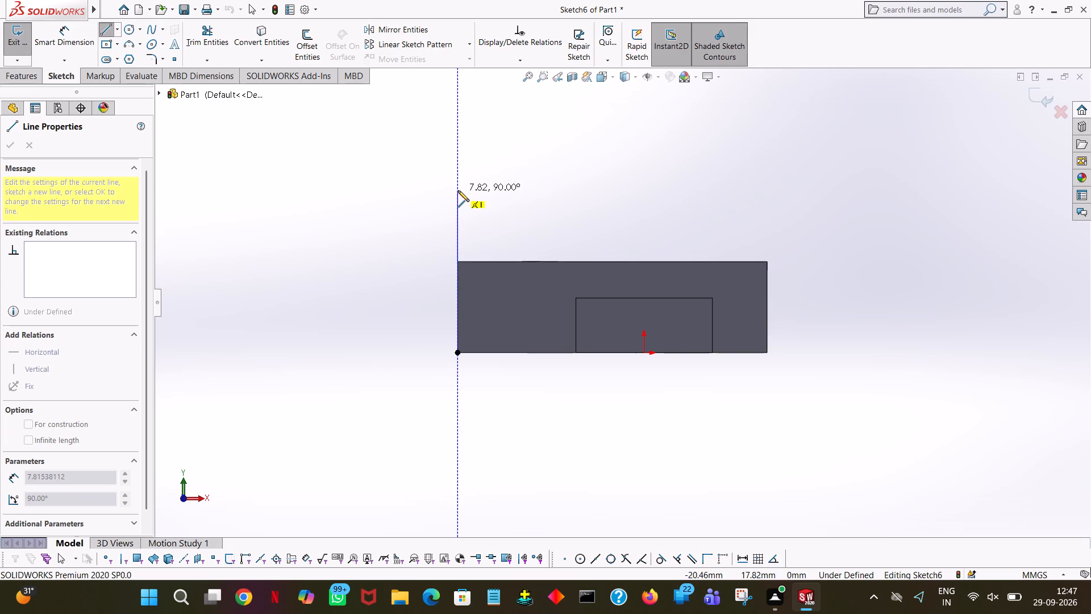
middle_click_drag(461, 204, 462, 221)
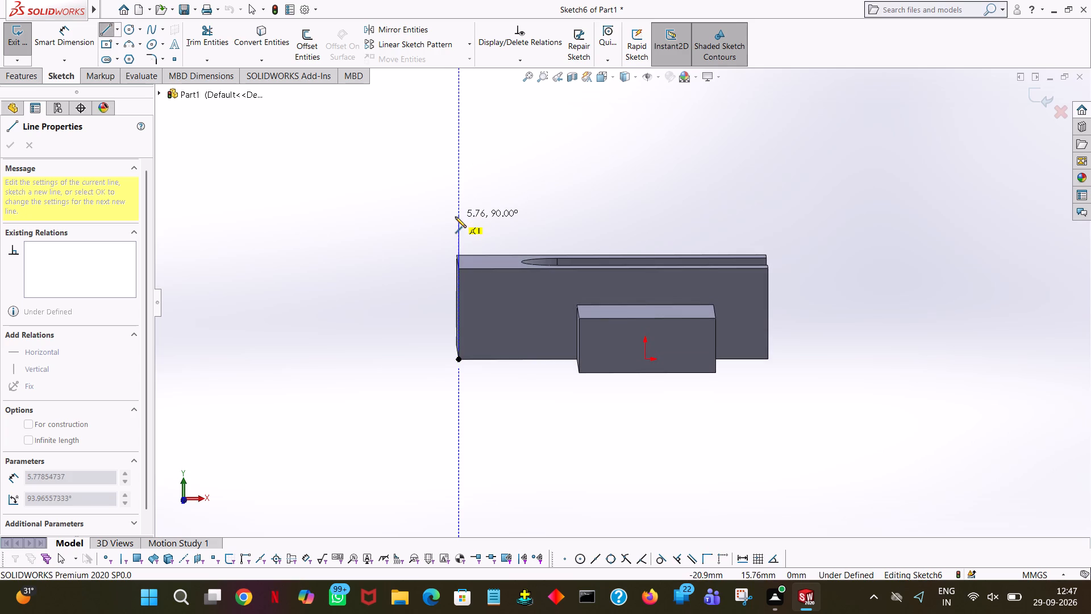
left_click(457, 219)
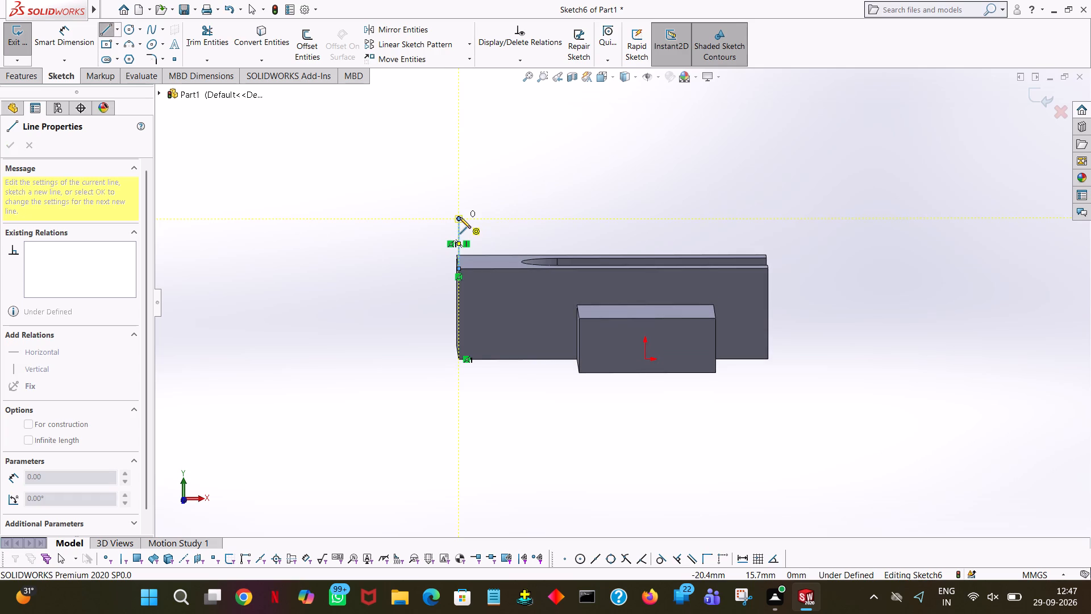
right_click(460, 217)
left_click(486, 229)
key("space")
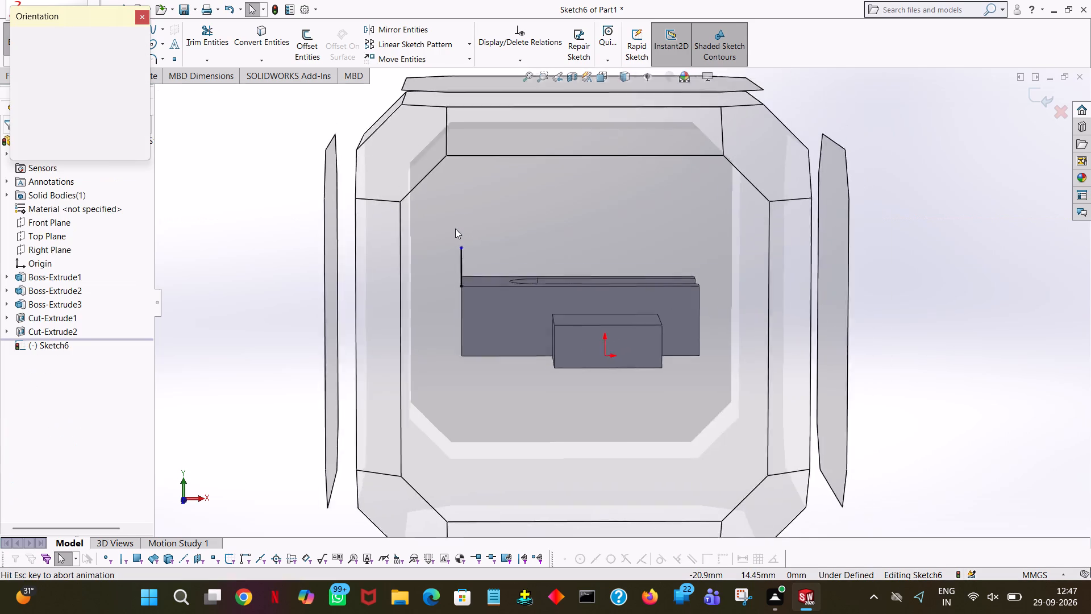
left_click(143, 84)
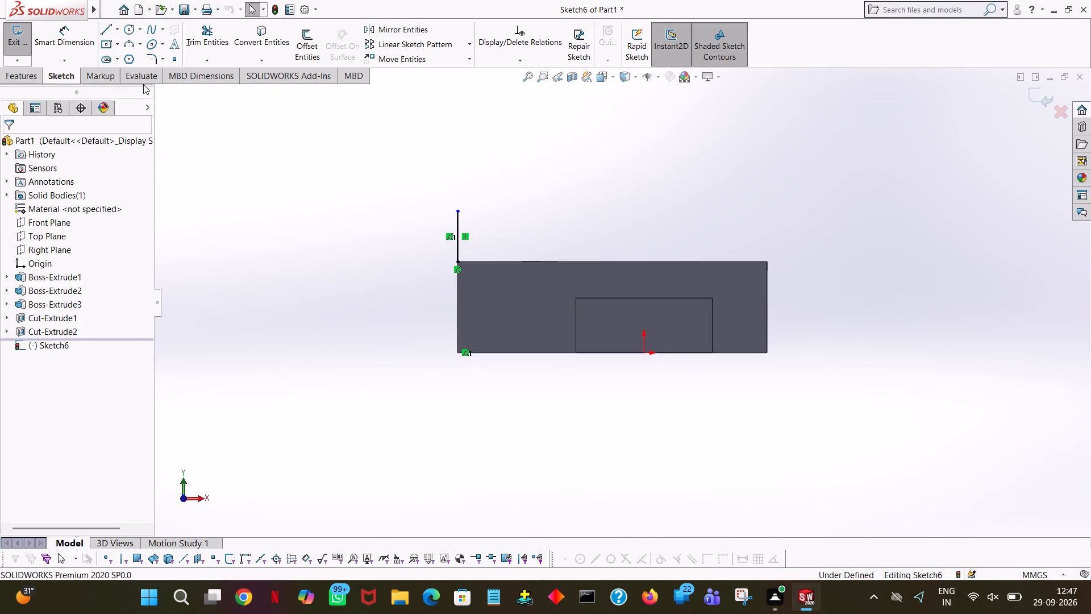
left_click(459, 225)
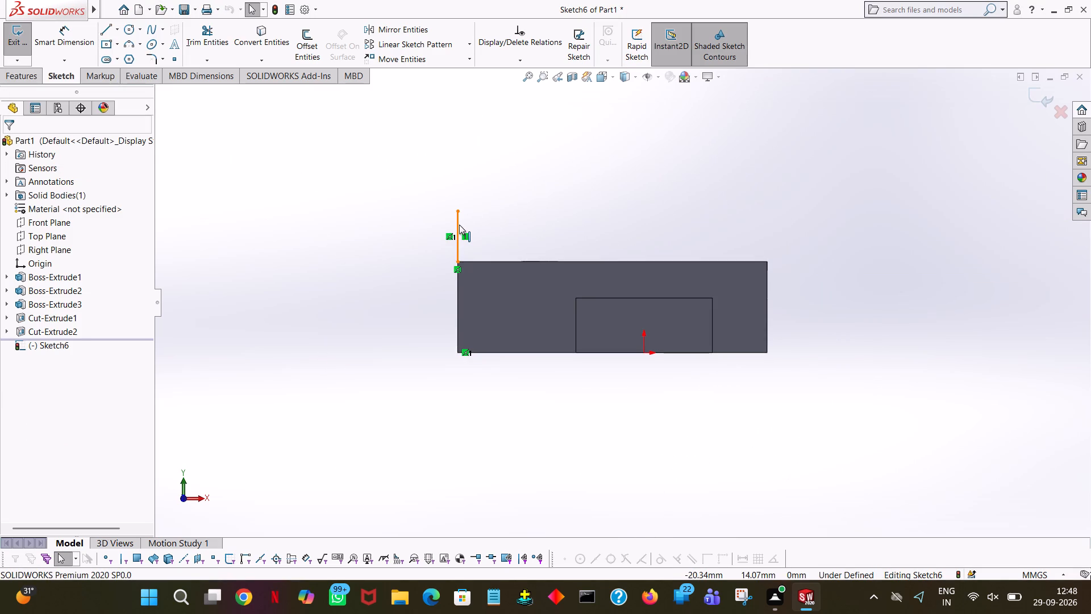
key("3")
key("Return")
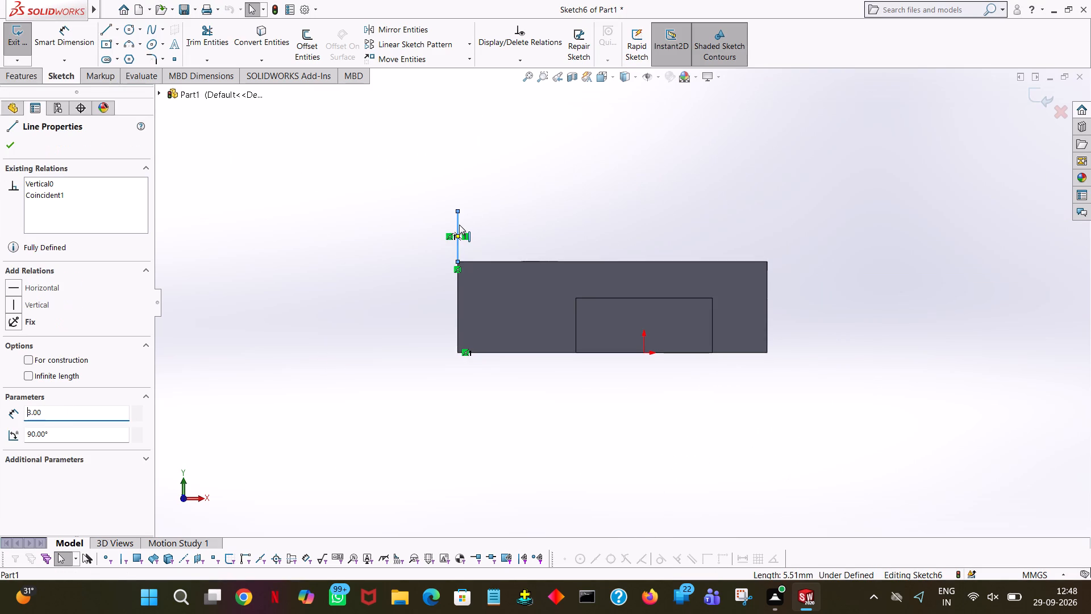
left_click(10, 149)
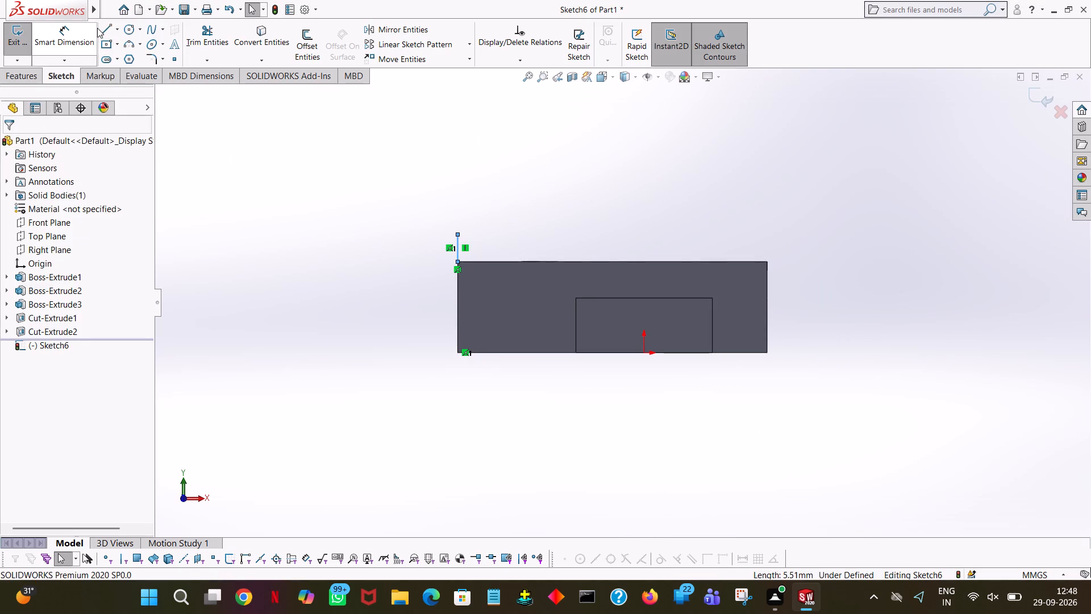
Close the profile with lines from the block corner: 7 mm down its edge, 4 mm outward, 10 mm up, and 4 mm back to the first line's top.
left_click(99, 27)
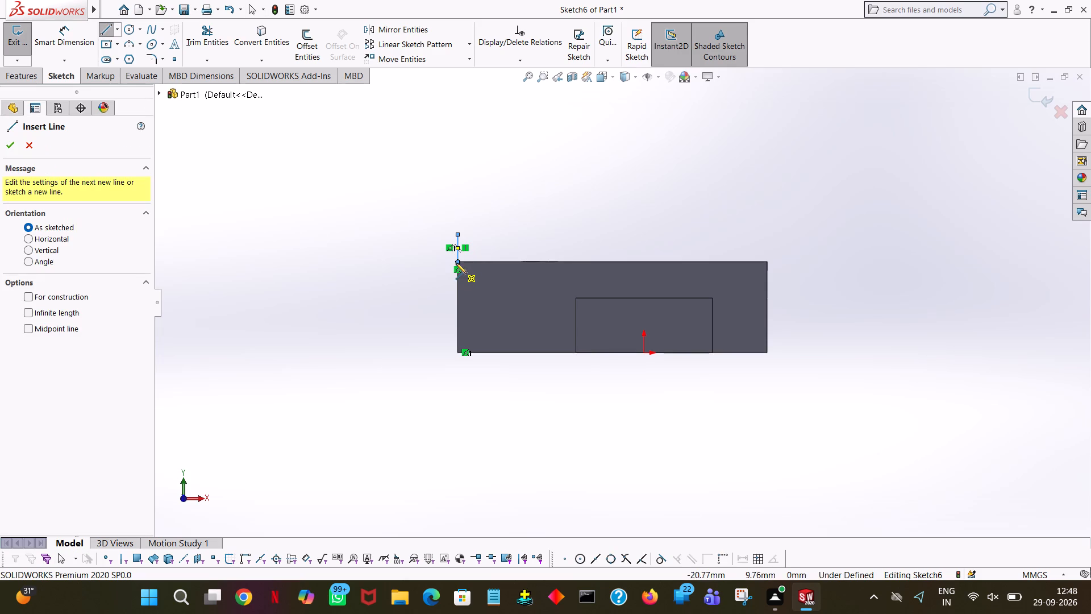
left_click(456, 262)
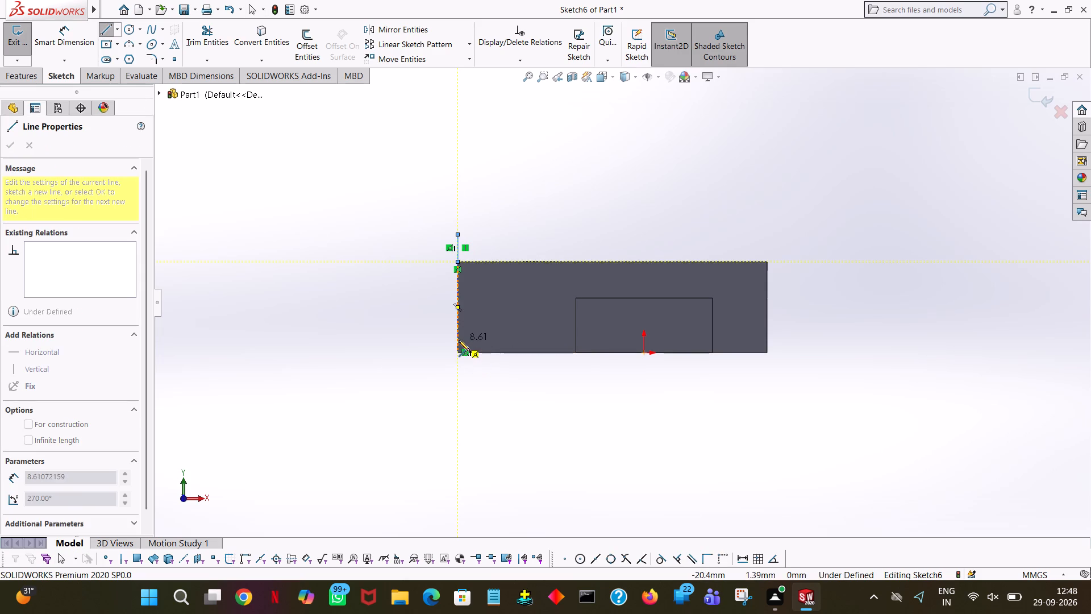
left_click(459, 331)
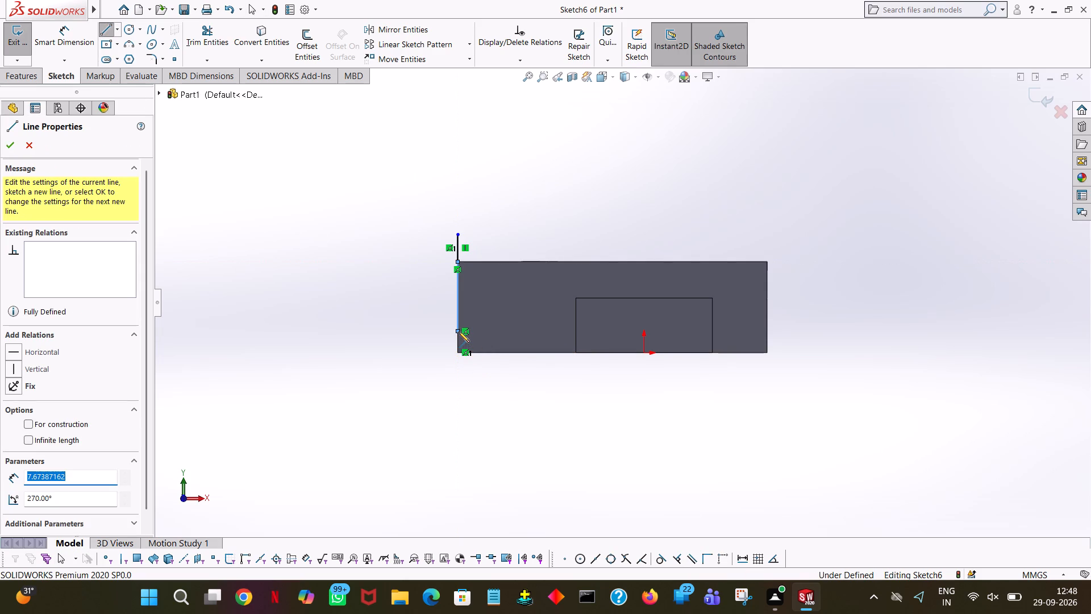
key("7")
key("Return")
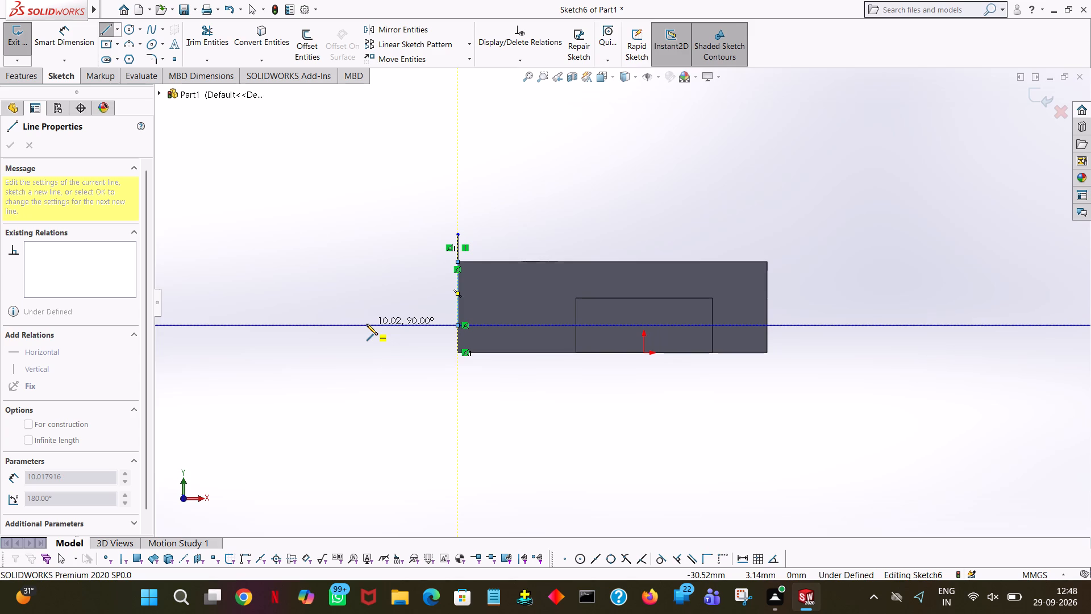
left_click(367, 324)
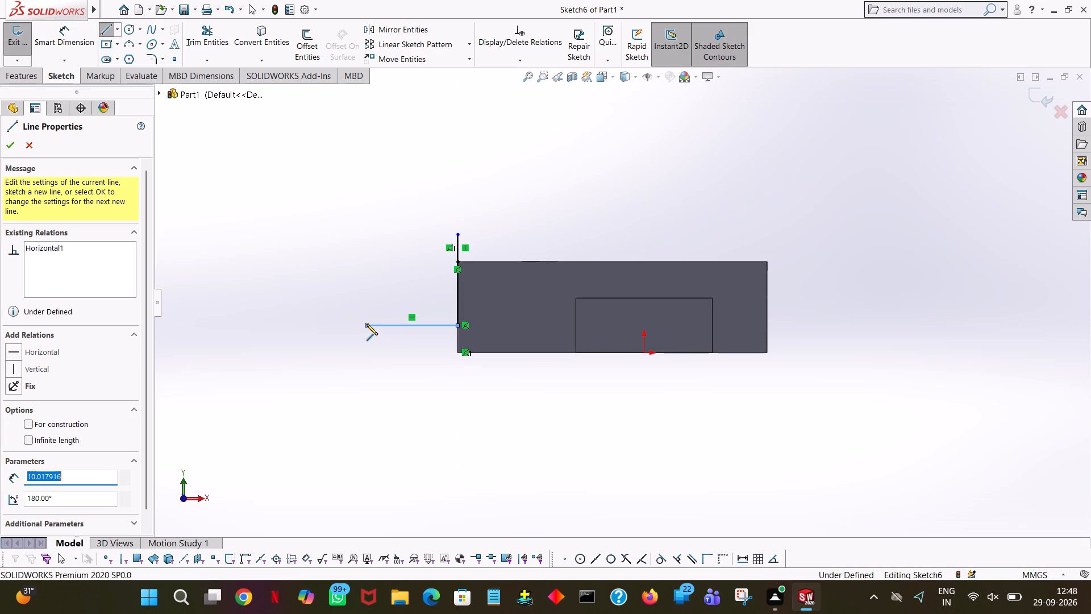
key("4")
key("Return")
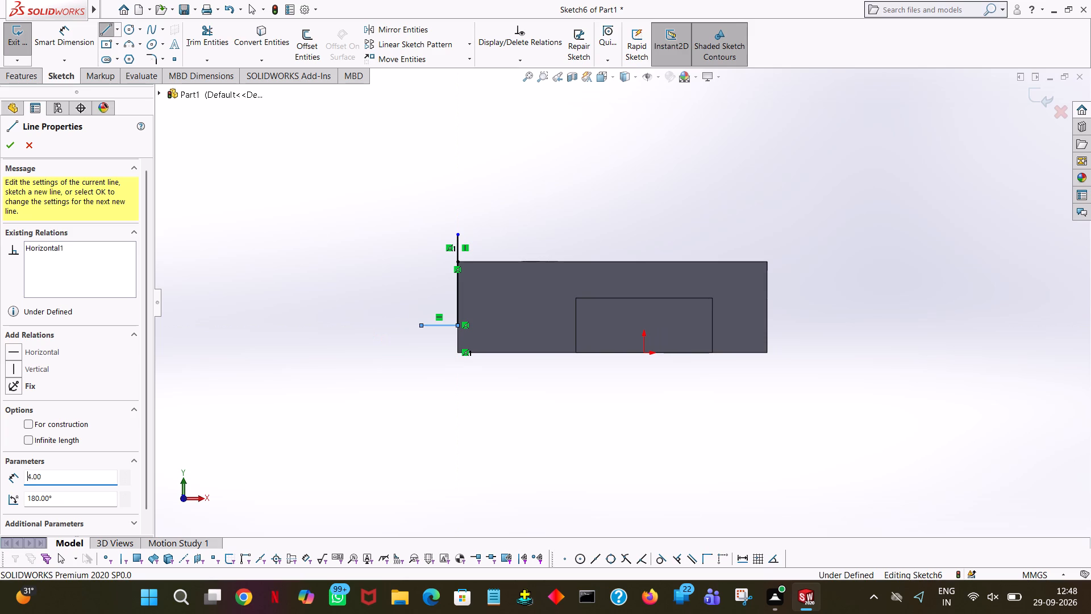
left_click(420, 233)
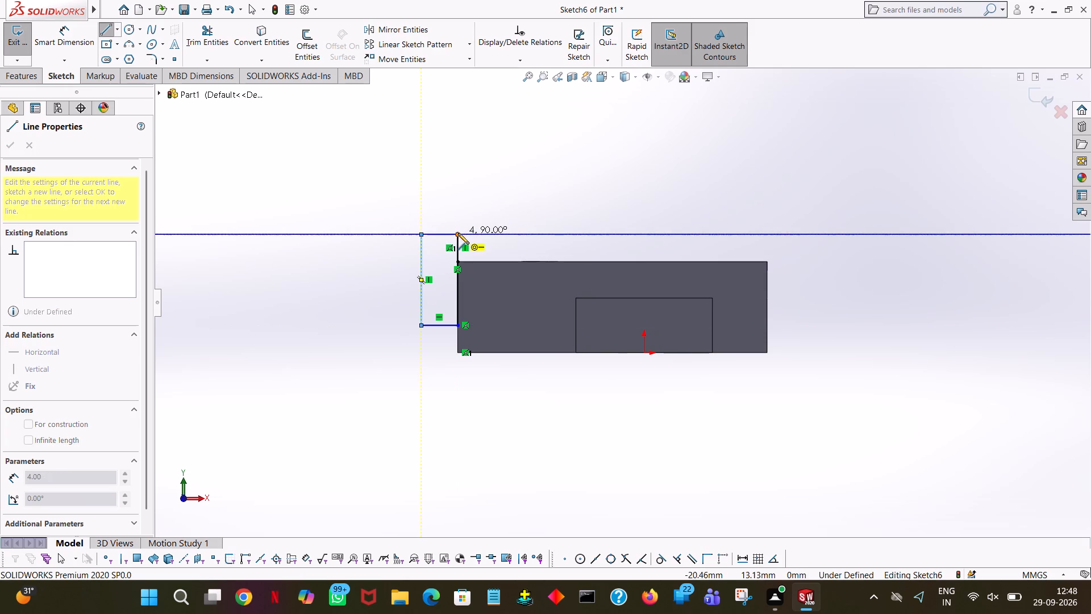
left_click(458, 233)
right_click(458, 233)
left_click(488, 239)
Extrude the 4 x 10 mm profile as a blind boss 15 mm deep, reversed to run across the block's width.
middle_click_drag(517, 185, 511, 273)
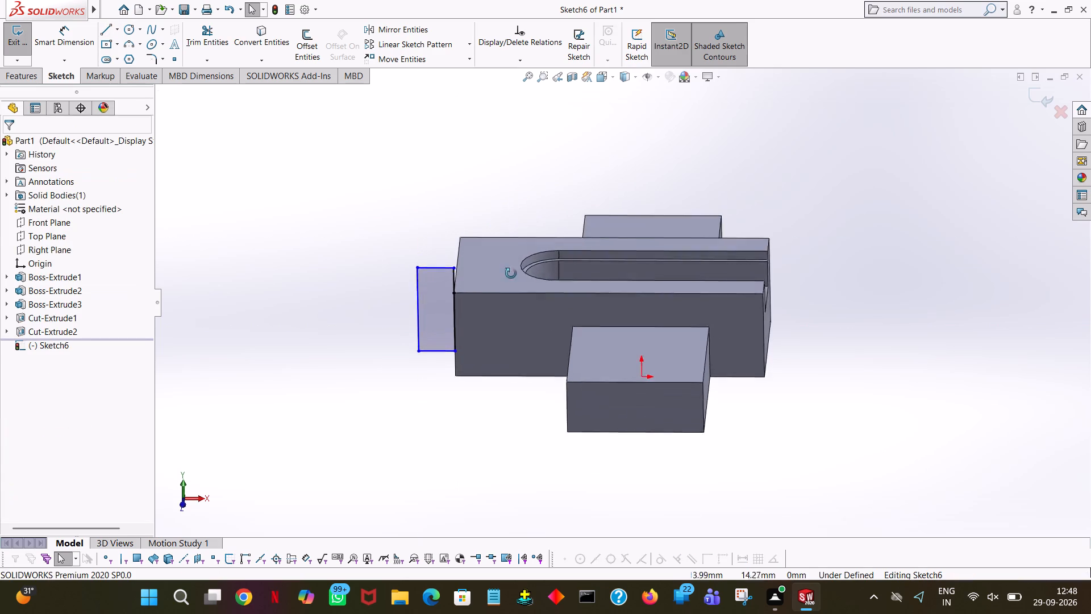
middle_click_drag(511, 273, 503, 360)
left_click(31, 75)
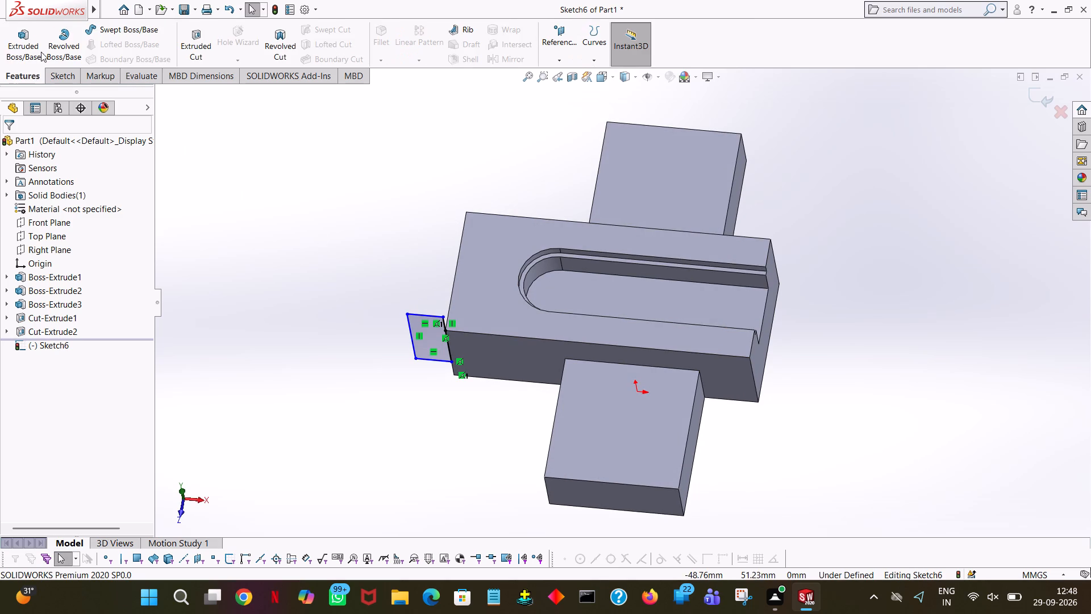
left_click(16, 51)
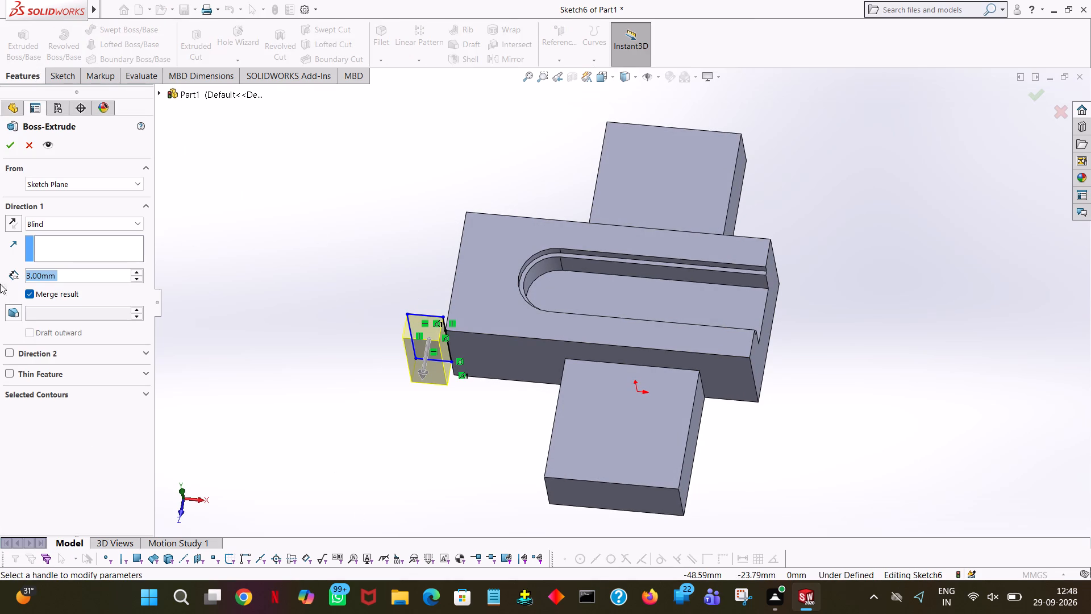
left_click(15, 225)
double_click(88, 272)
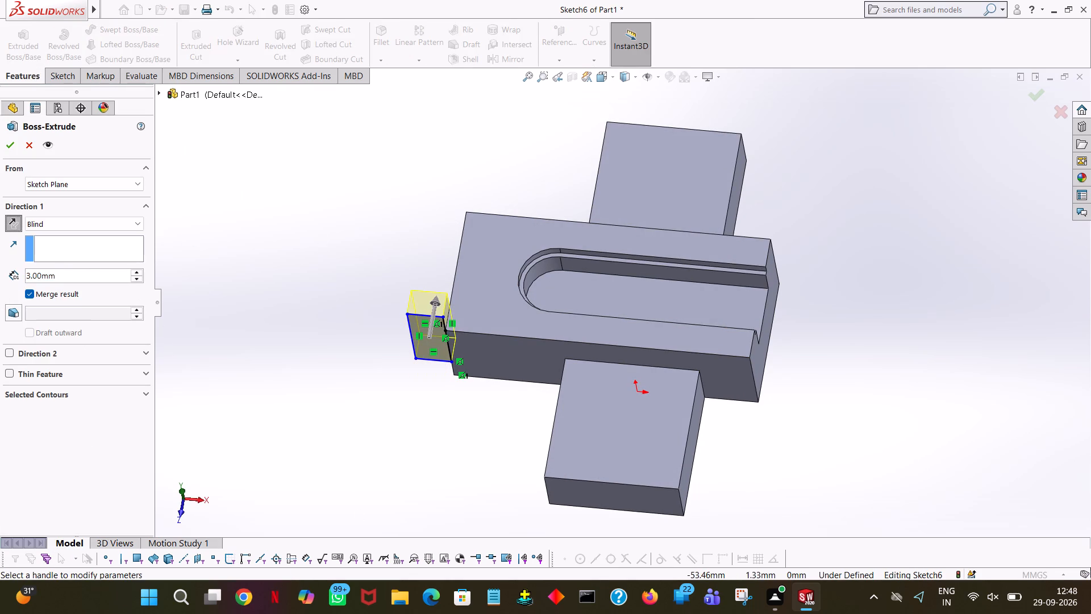
type("15")
key("Return")
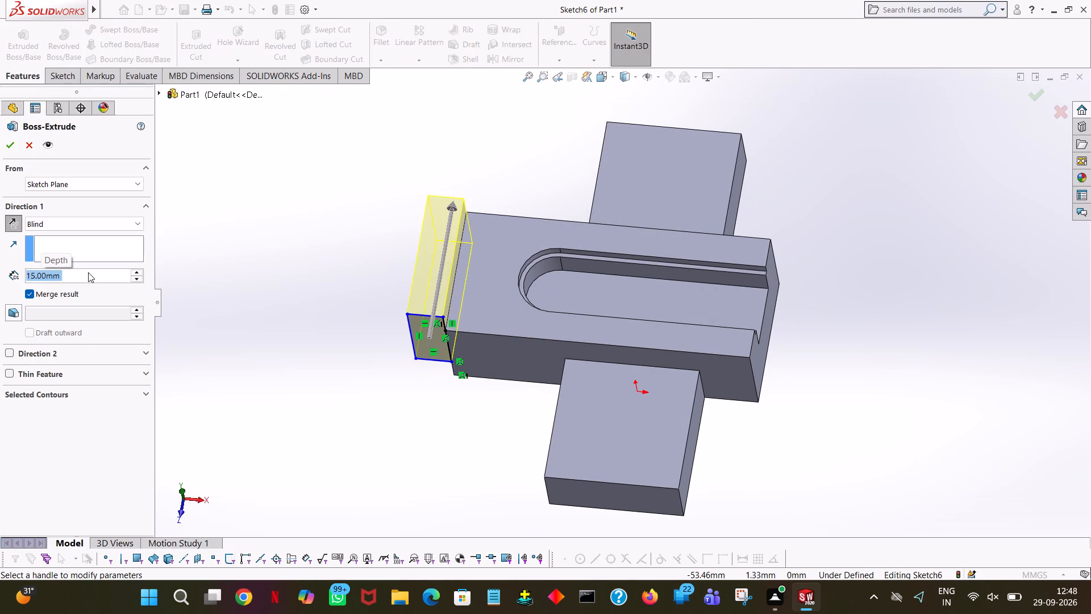
left_click(5, 142)
left_click(280, 203)
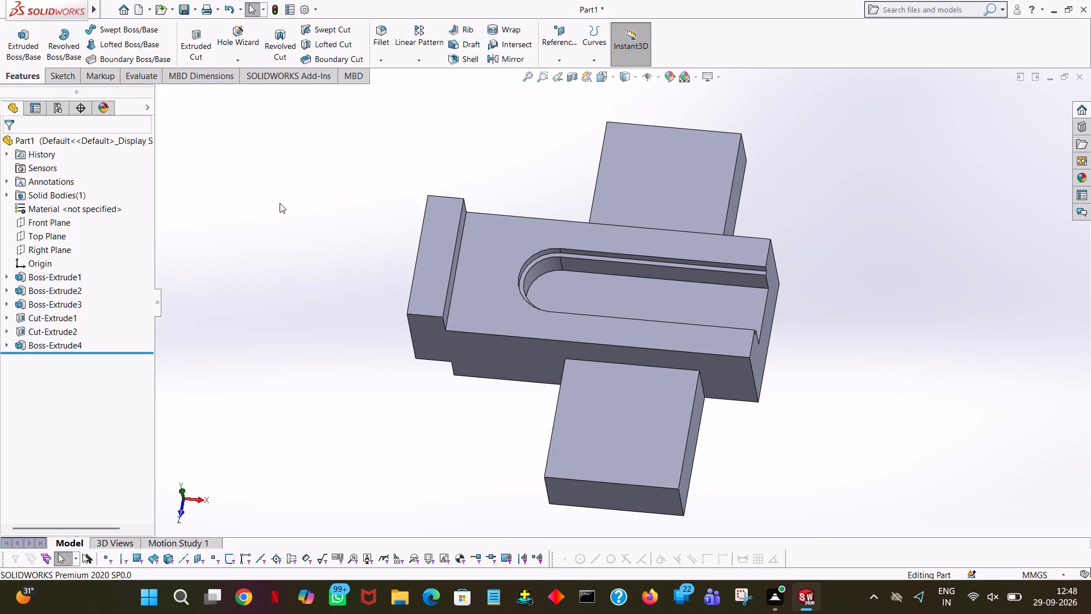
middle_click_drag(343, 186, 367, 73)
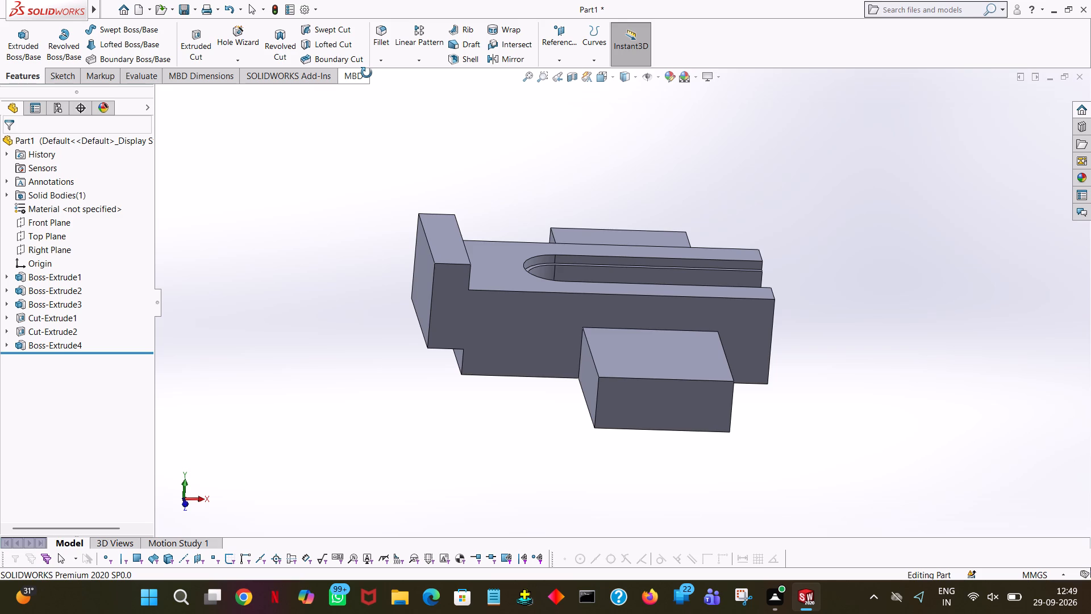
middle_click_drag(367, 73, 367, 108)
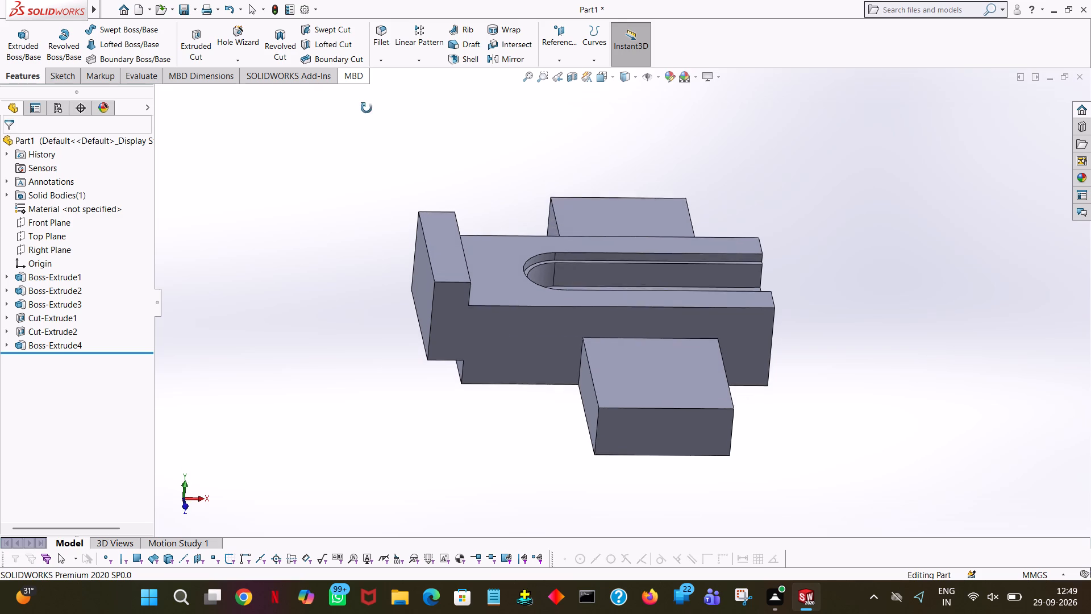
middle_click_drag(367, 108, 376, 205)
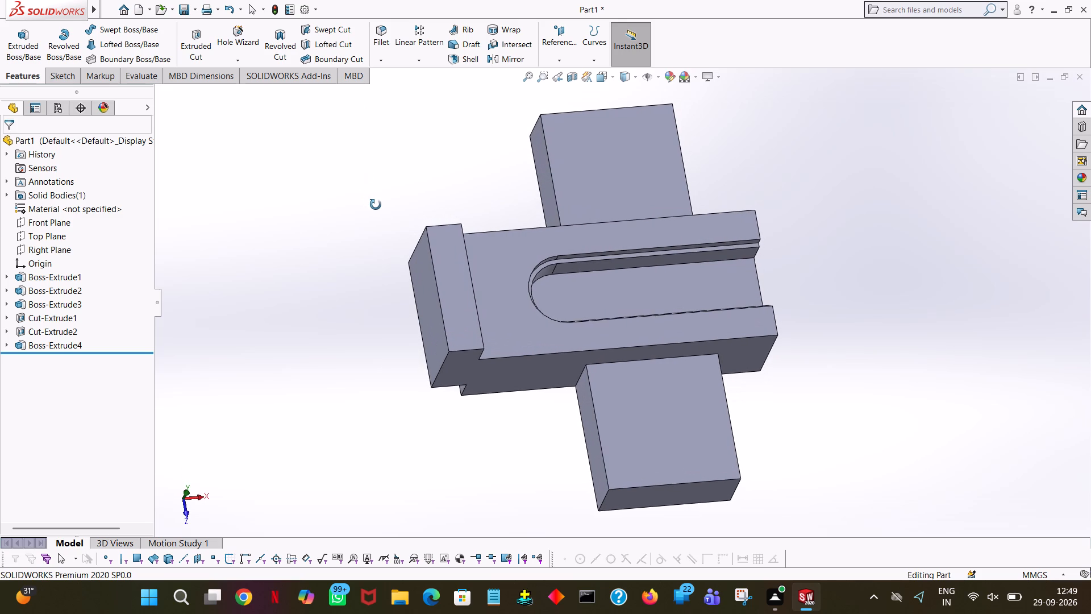
Undo the blind extrusion of the 4 x 10 mm end lip, going back to its profile sketch.
middle_click_drag(376, 205, 353, 235)
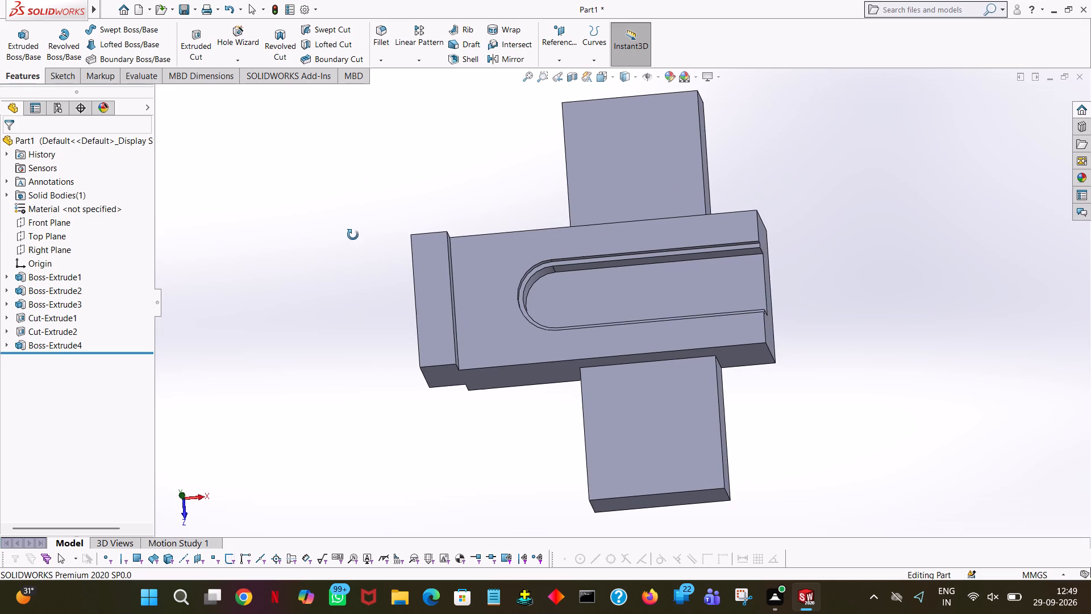
middle_click_drag(353, 235, 360, 247)
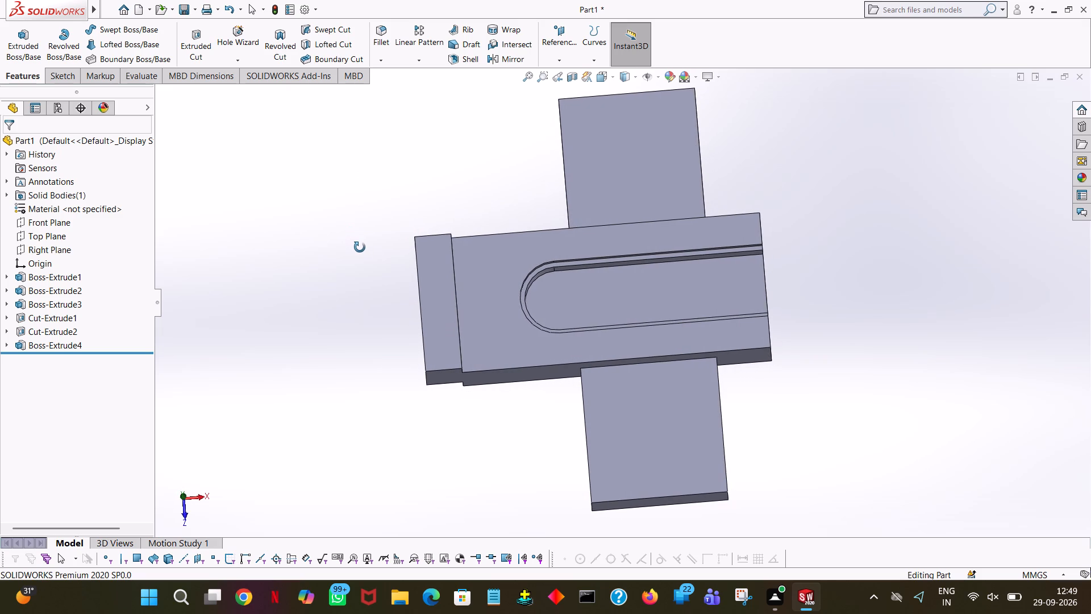
middle_click_drag(360, 247, 402, 236)
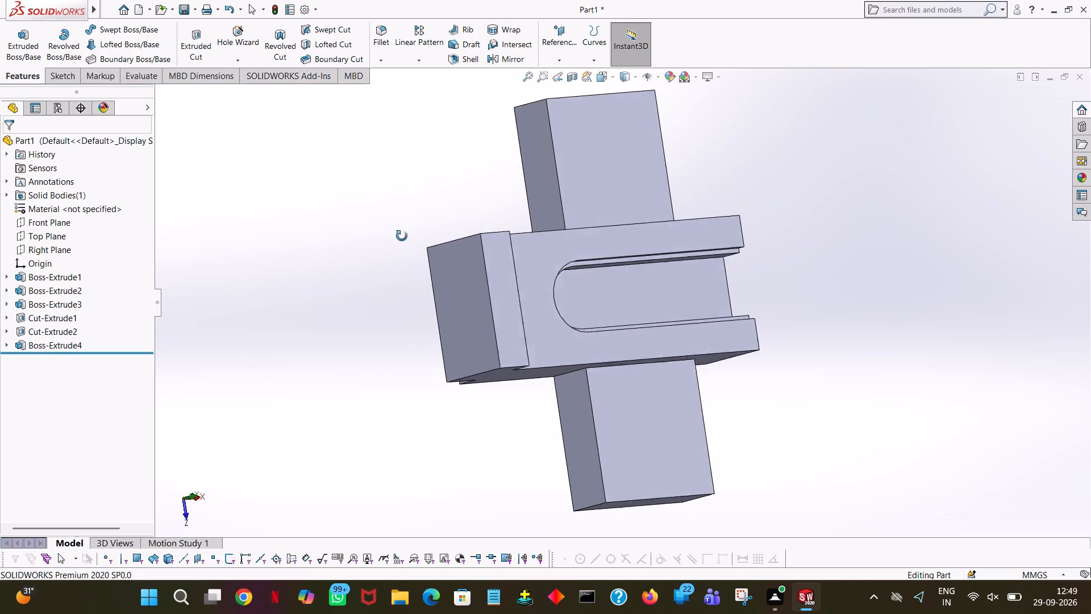
middle_click_drag(402, 236, 347, 71)
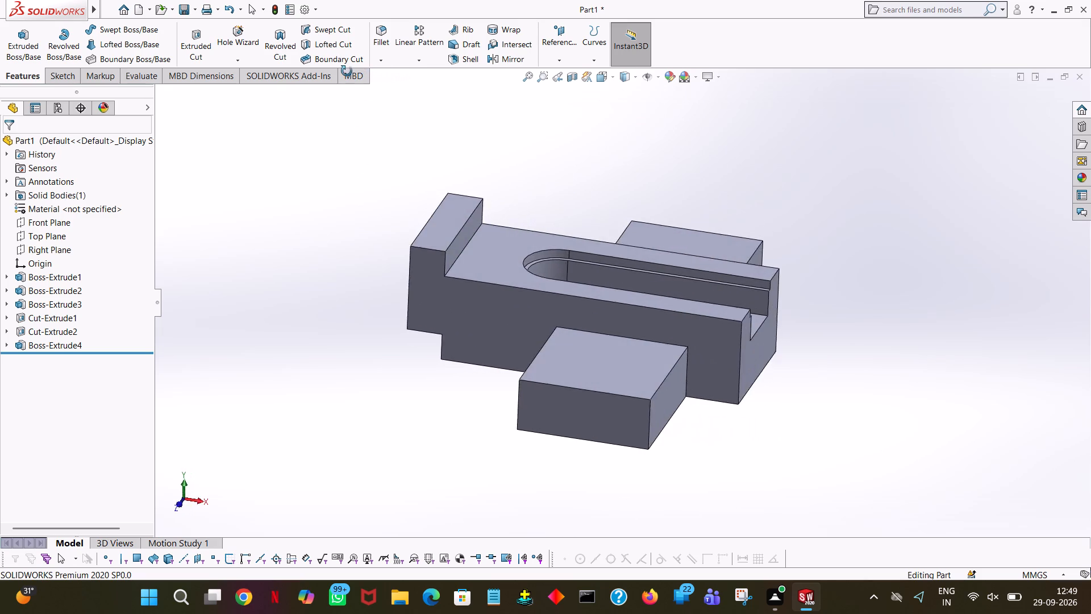
middle_click_drag(347, 71, 348, 153)
left_click(228, 5)
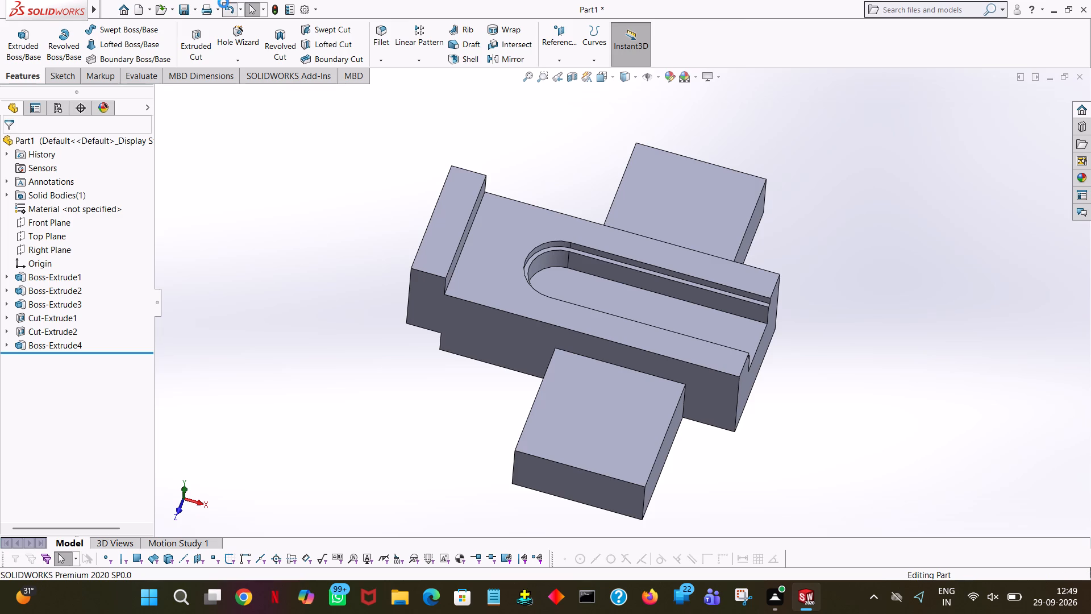
left_click(236, 9)
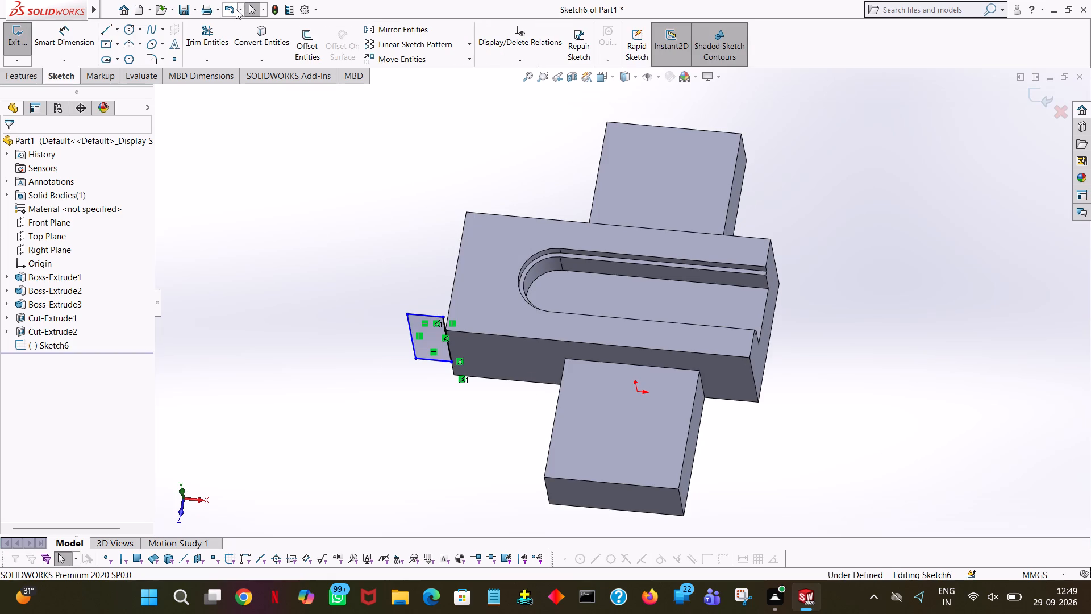
Clear the lip profile by undoing its lines and trimming away the remaining vertical one, and exit the sketch.
left_click(236, 9)
left_click(233, 9)
double_click(227, 6)
left_click(259, 124)
left_click(228, 117)
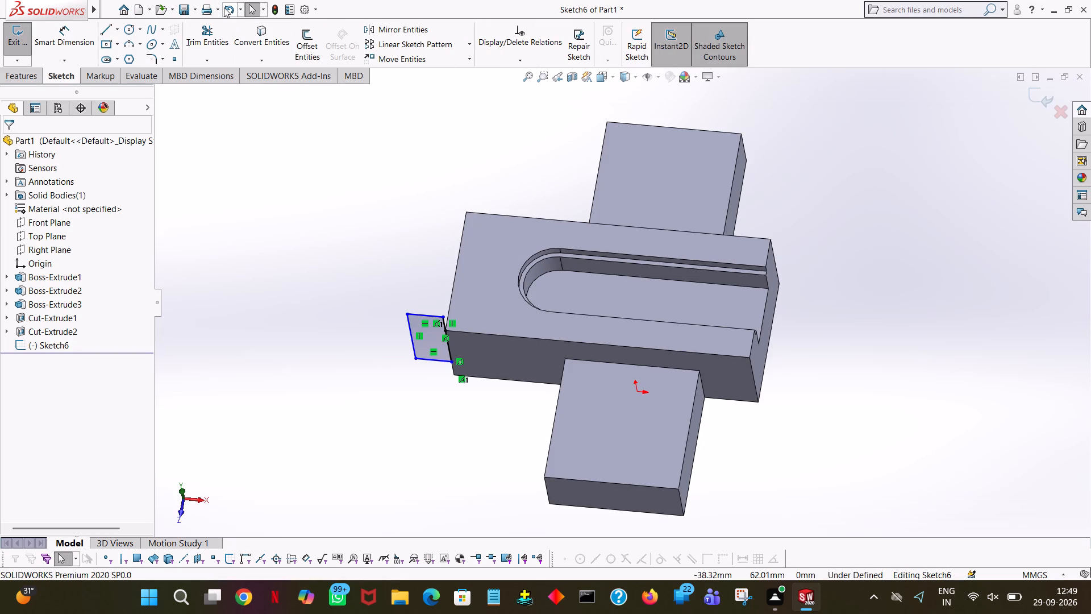
left_click(223, 11)
left_click(223, 11)
triple_click(223, 11)
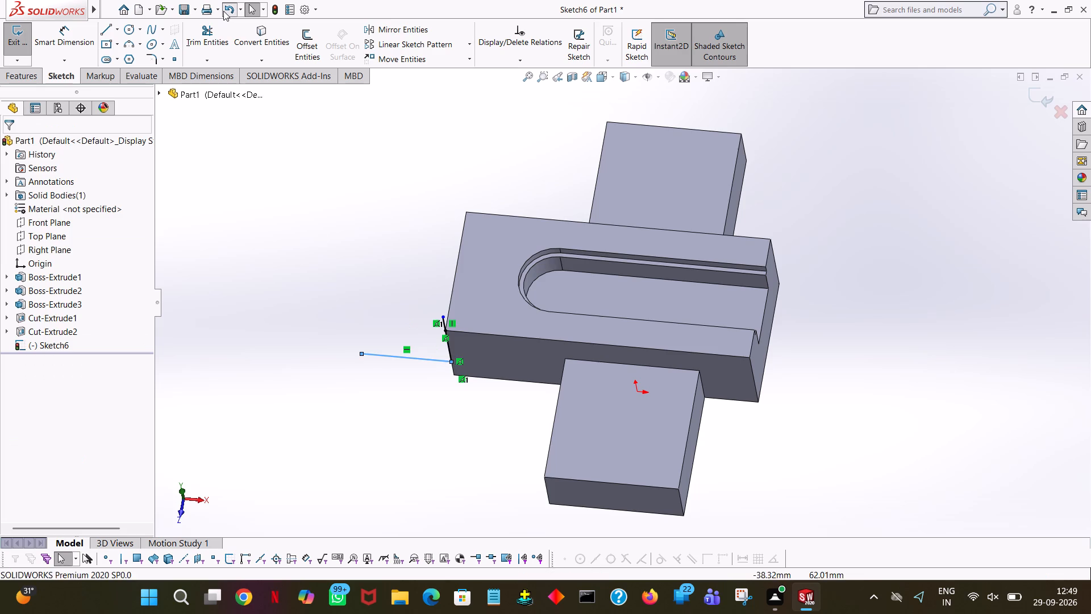
triple_click(223, 11)
left_click(223, 11)
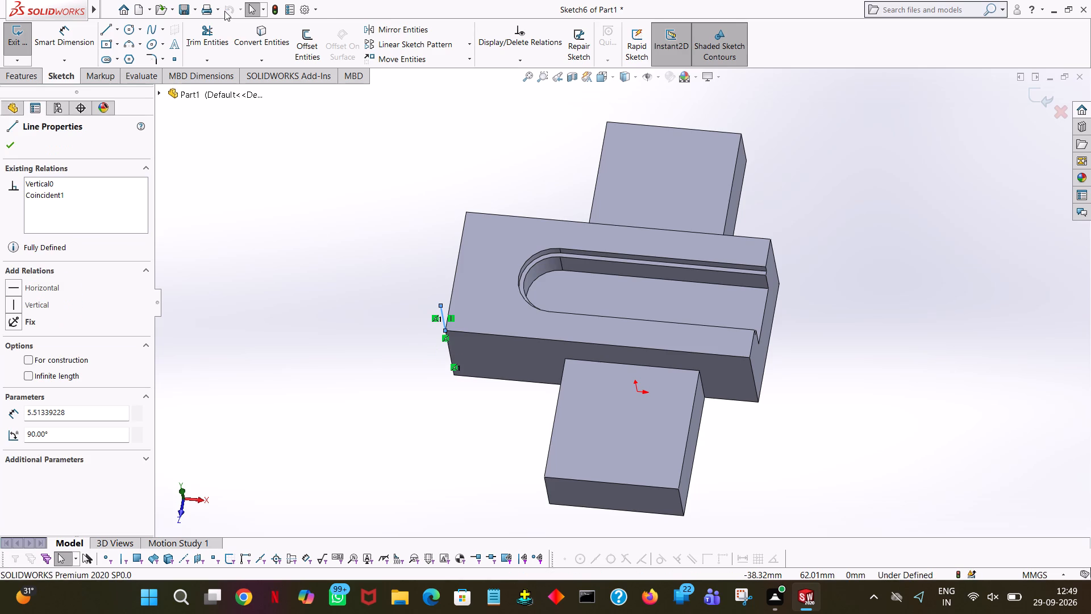
left_click(224, 11)
left_click(210, 26)
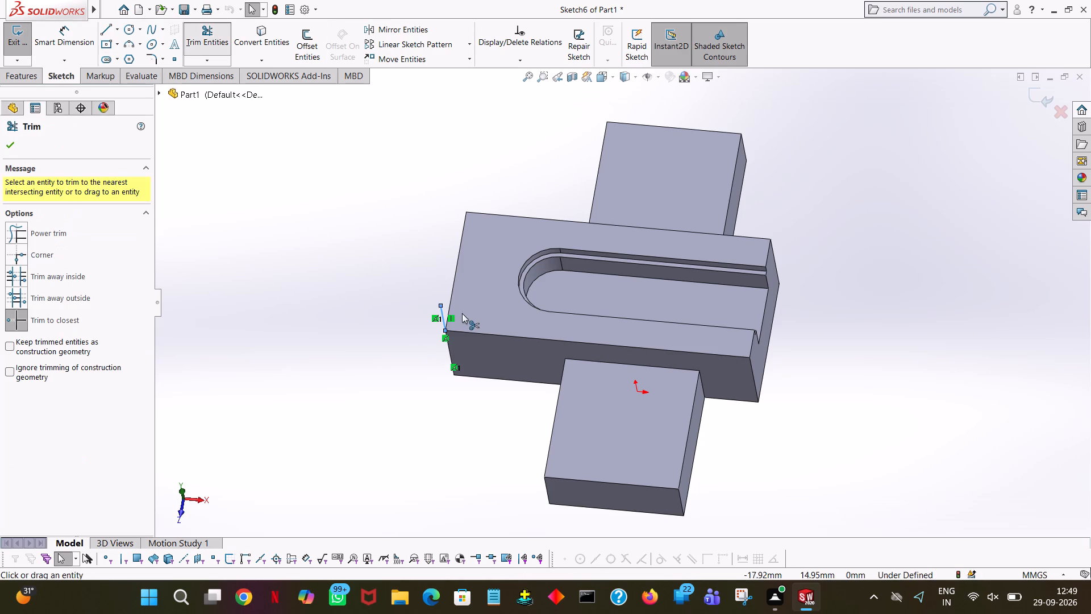
left_click(444, 316)
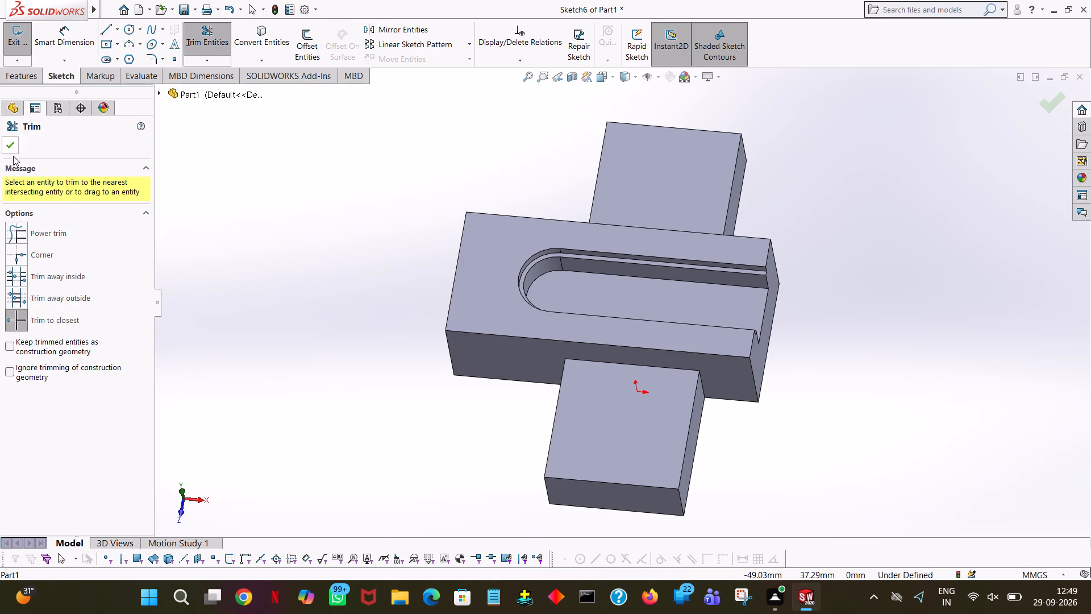
left_click(8, 142)
left_click(7, 38)
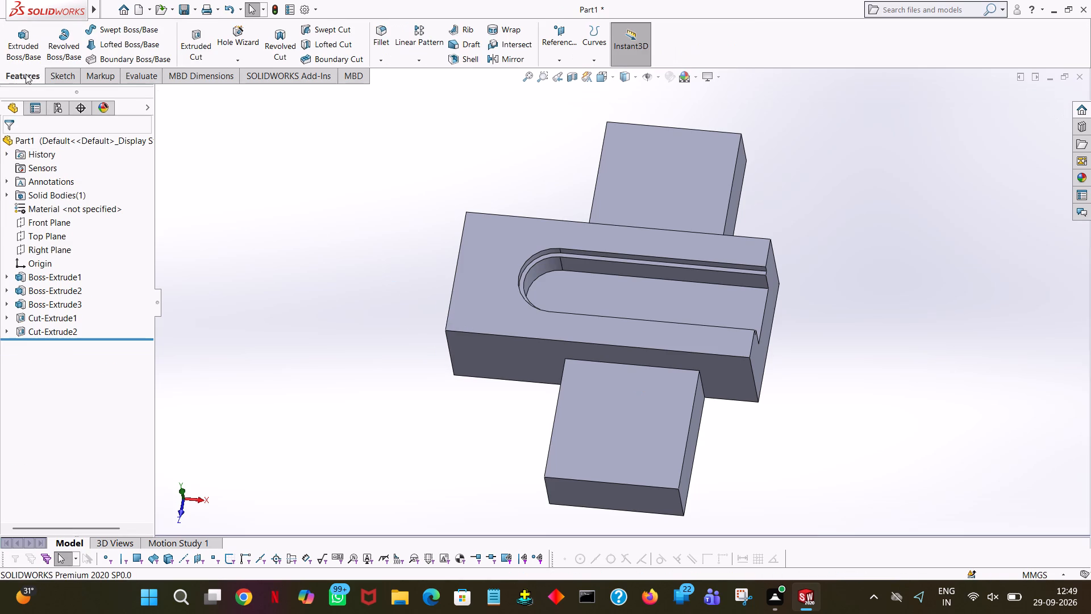
Open a sketch for an Extruded Boss on the block's slotted top face and view the face squarely.
left_click(20, 42)
left_click(482, 252)
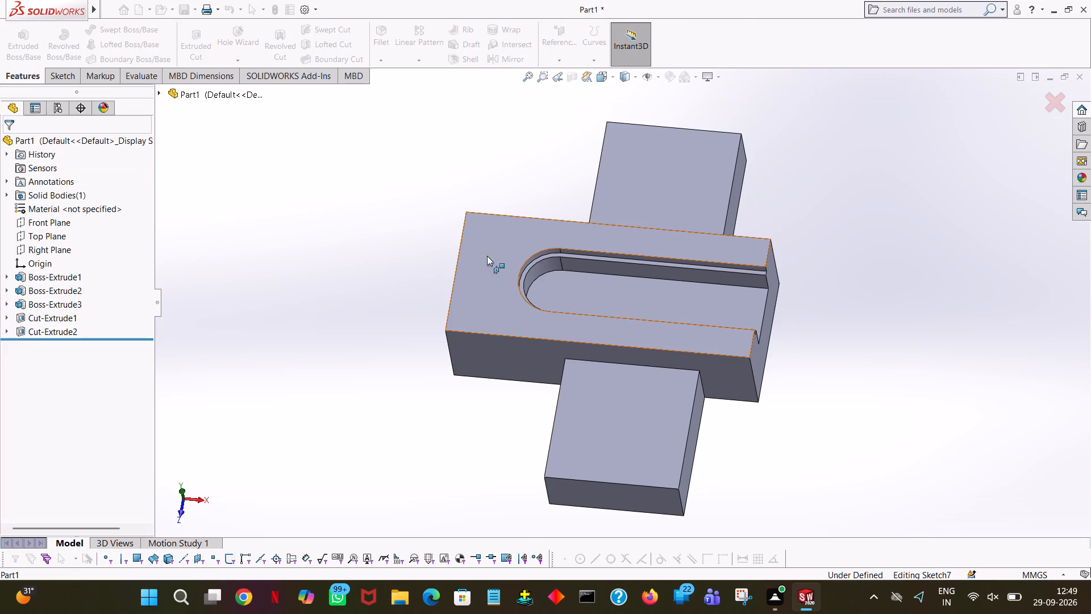
key("space")
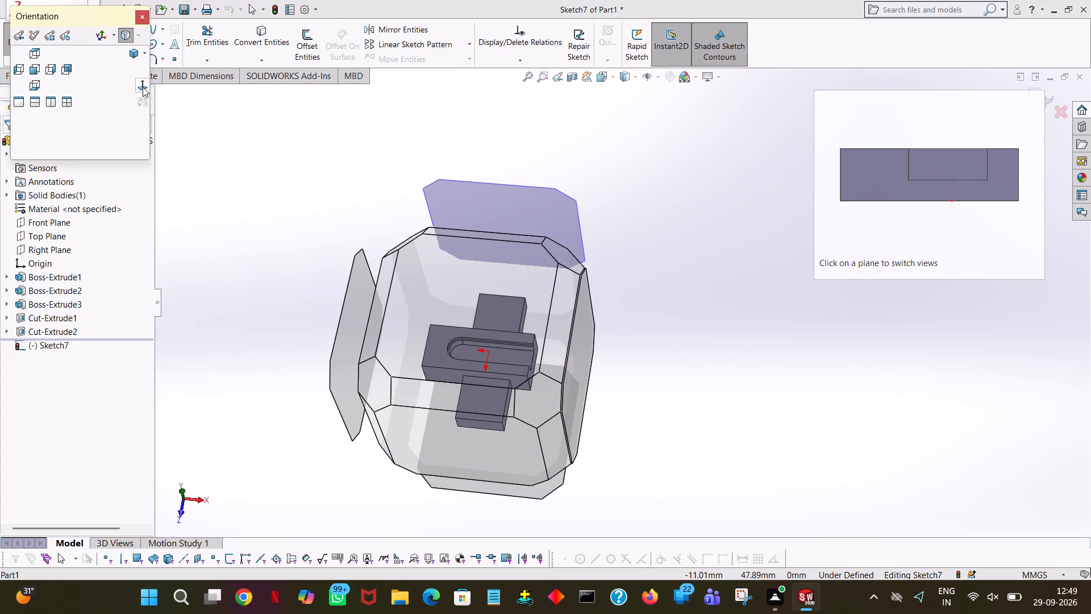
left_click(143, 87)
Sketch two concentric circles of 3.5 mm and 2 mm radius centred on the midpoint of the end edge away from the slot's opening.
left_click(105, 23)
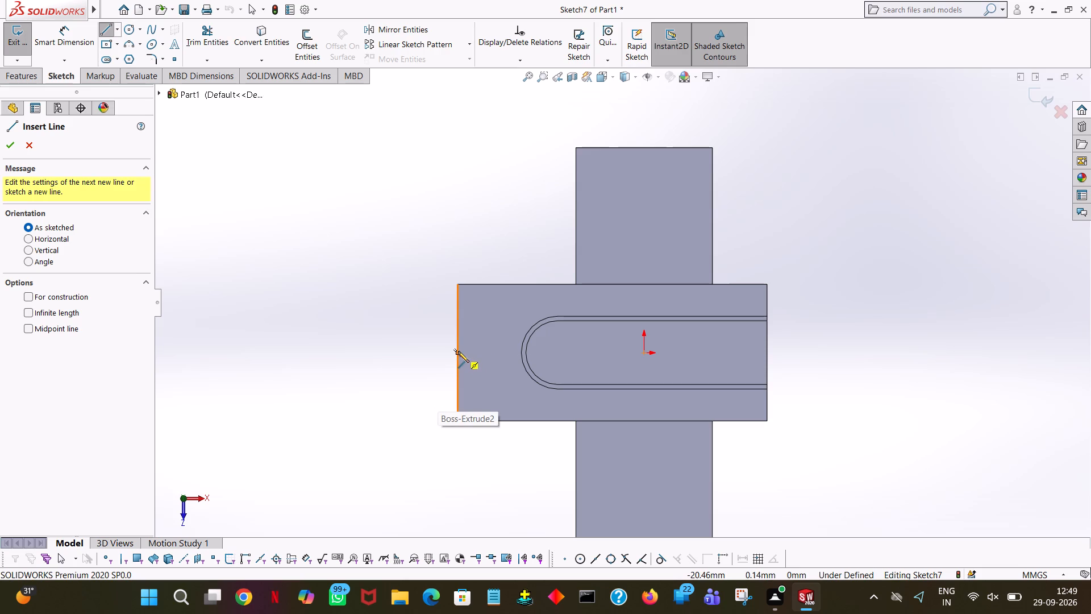
left_click(130, 30)
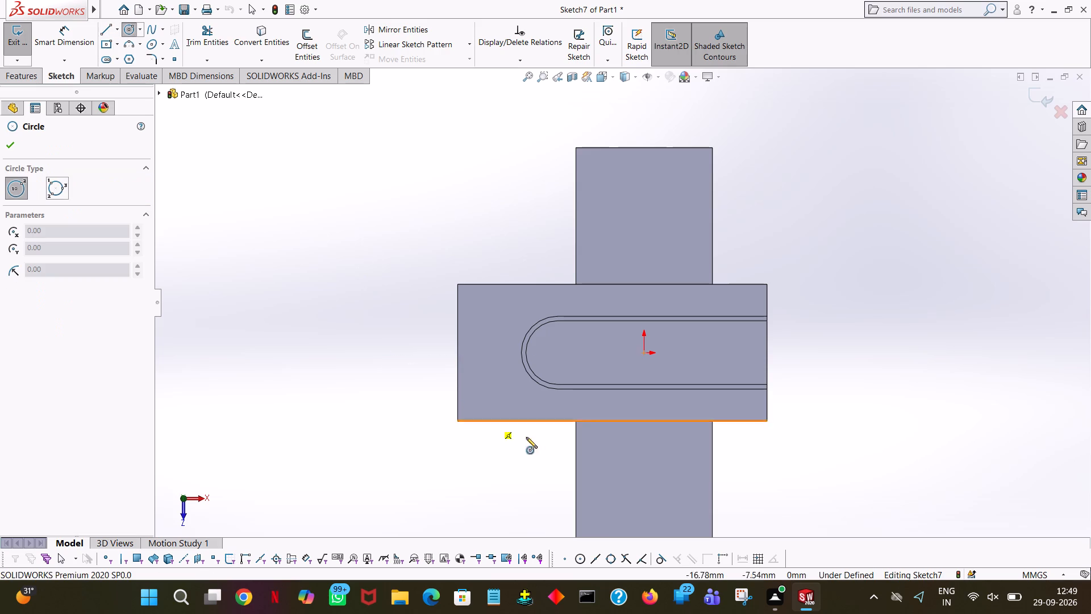
left_click(457, 352)
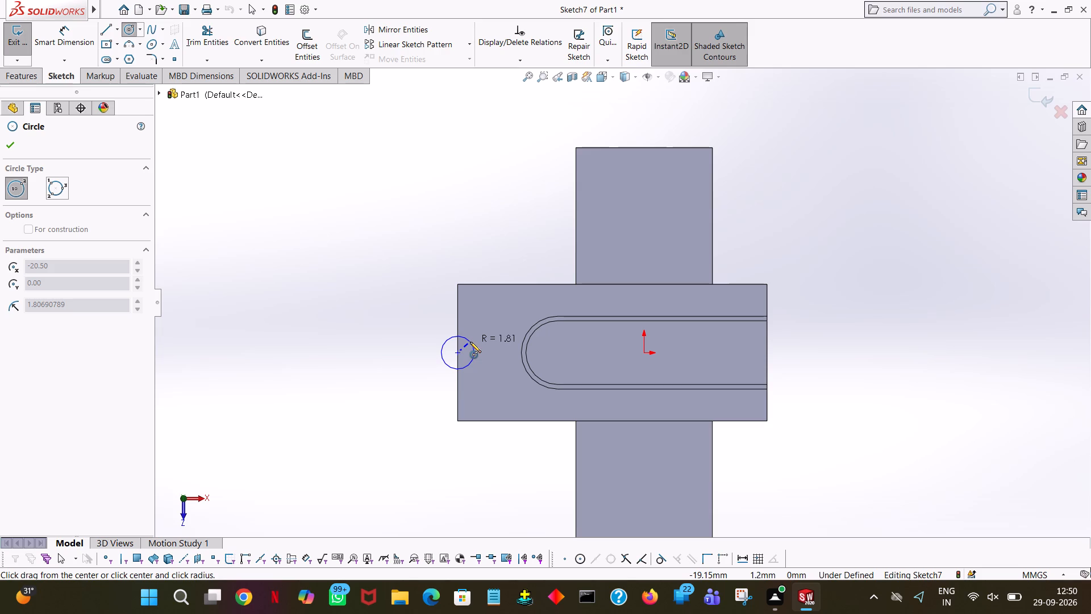
left_click(470, 342)
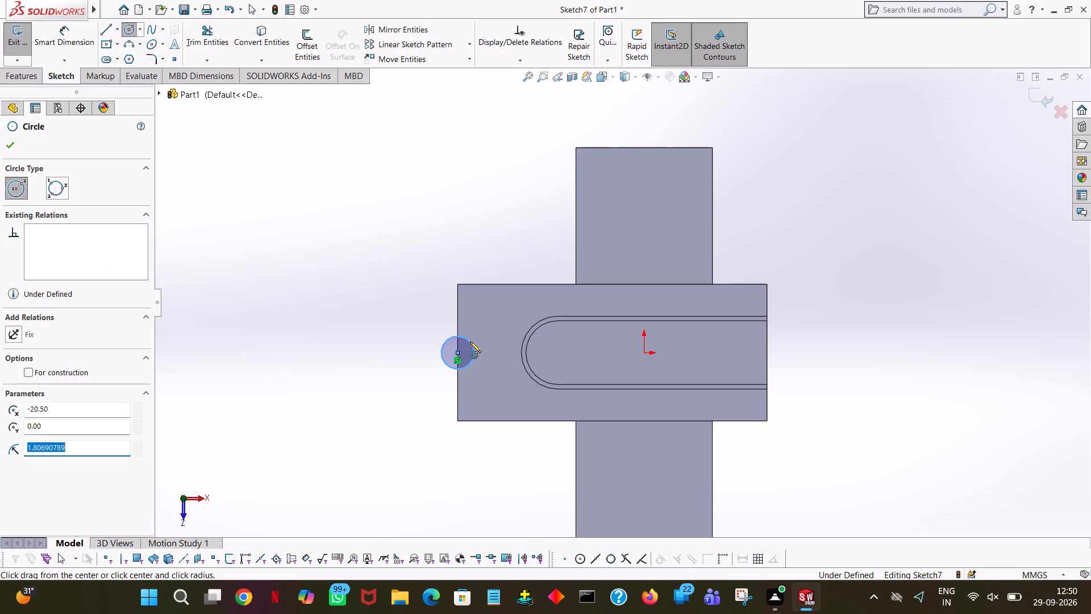
type("3.5")
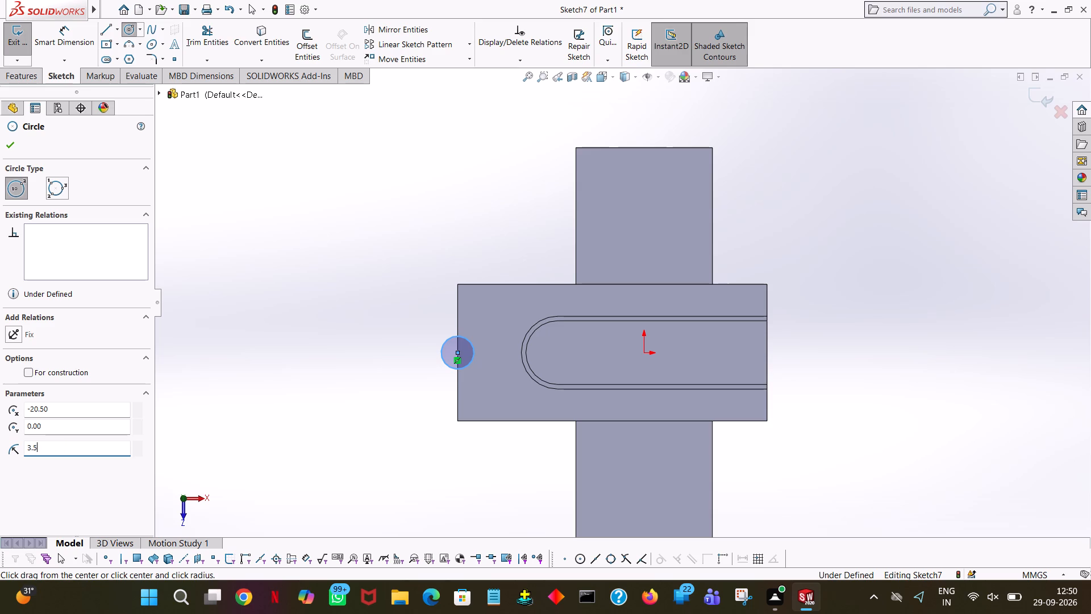
key("Return")
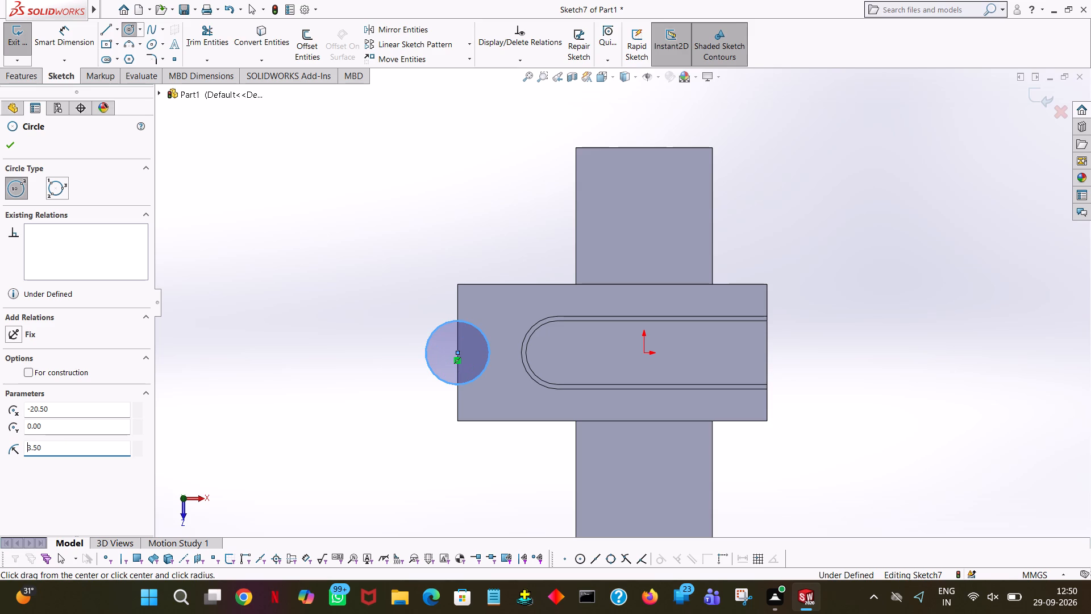
left_click(457, 352)
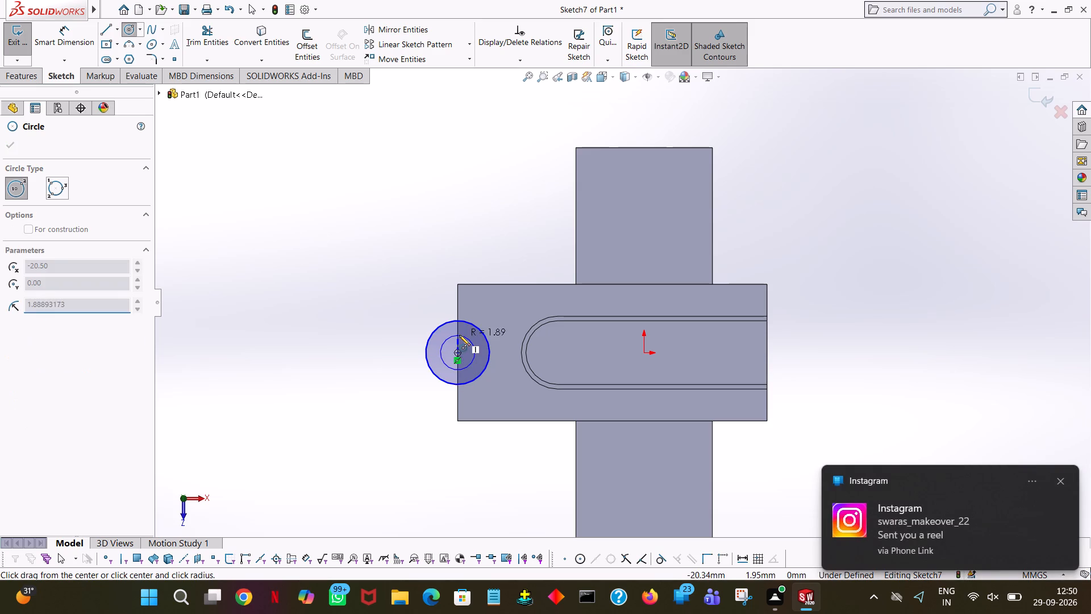
left_click(459, 335)
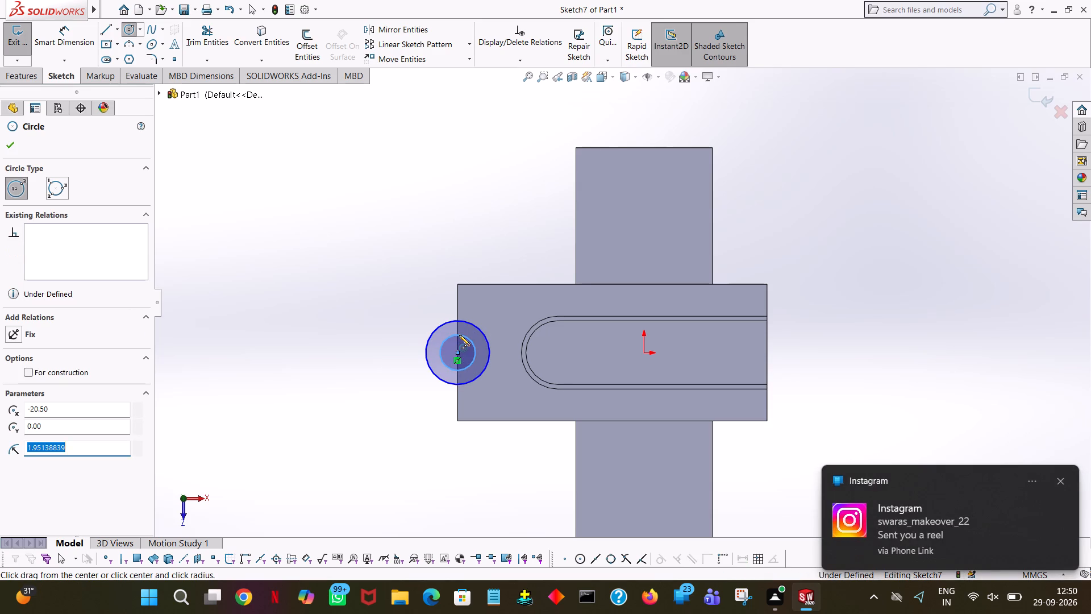
key("2")
key("Return")
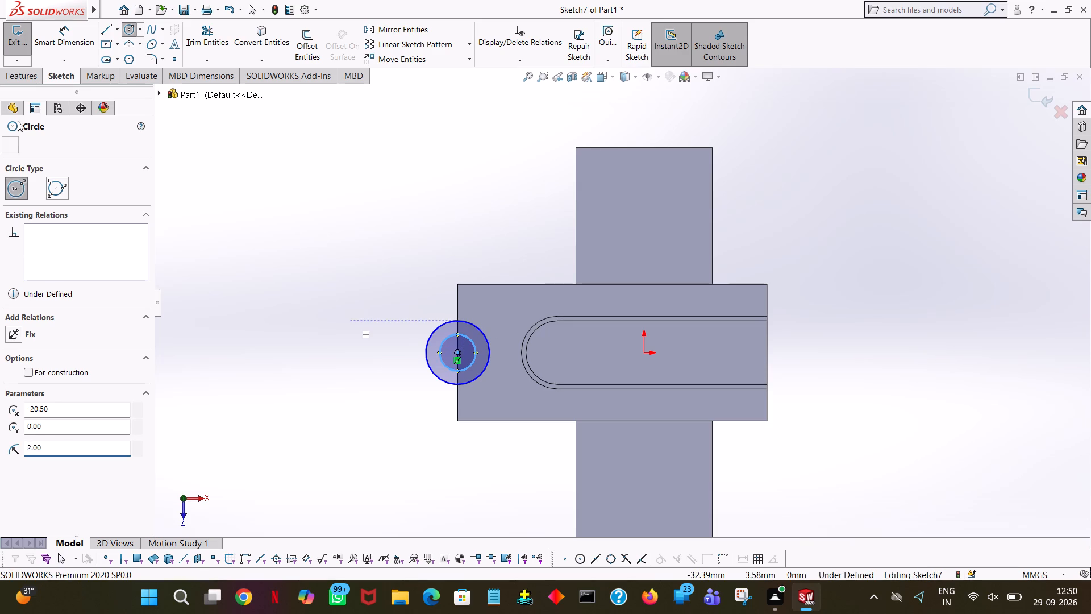
left_click(9, 143)
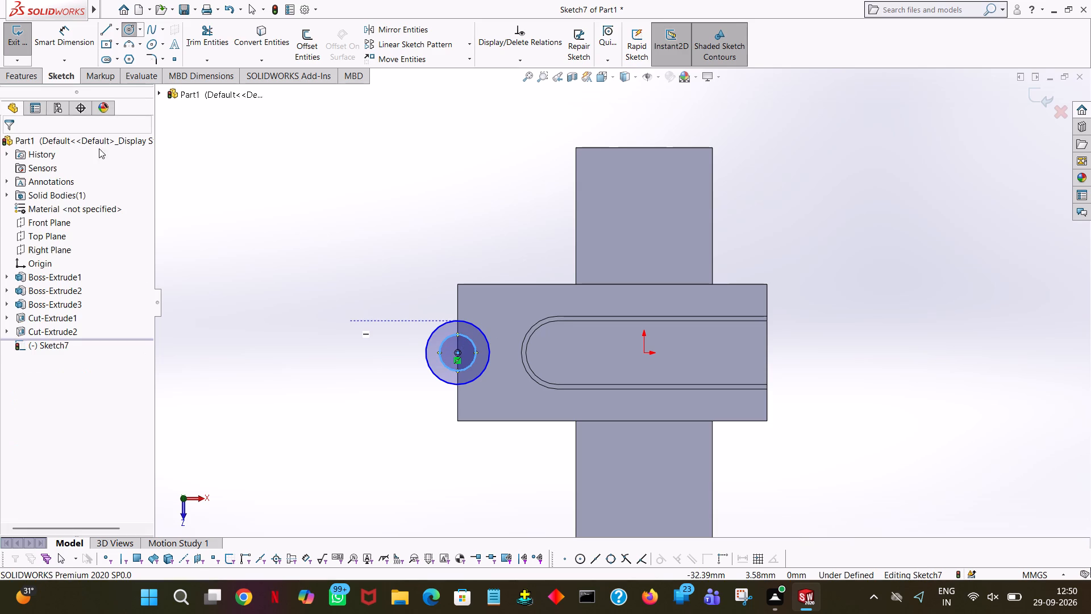
left_click(345, 243)
Sketch connected lines from the circles' centre: 5.5 mm up along the end edge, 4 mm outward, and 15 mm down parallel to the edge.
left_click(105, 26)
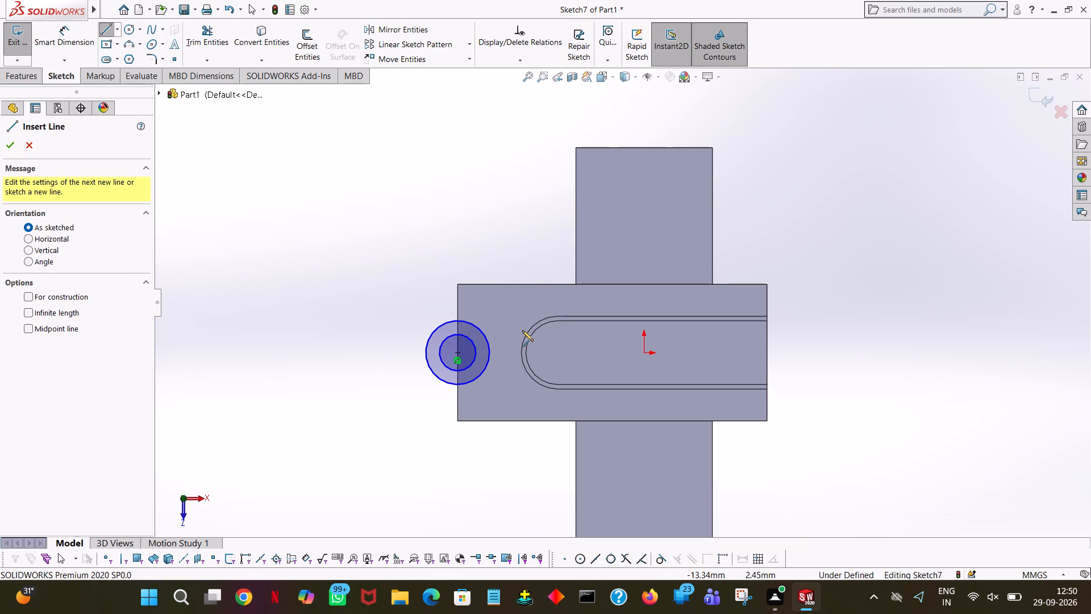
left_click(457, 353)
left_click(457, 304)
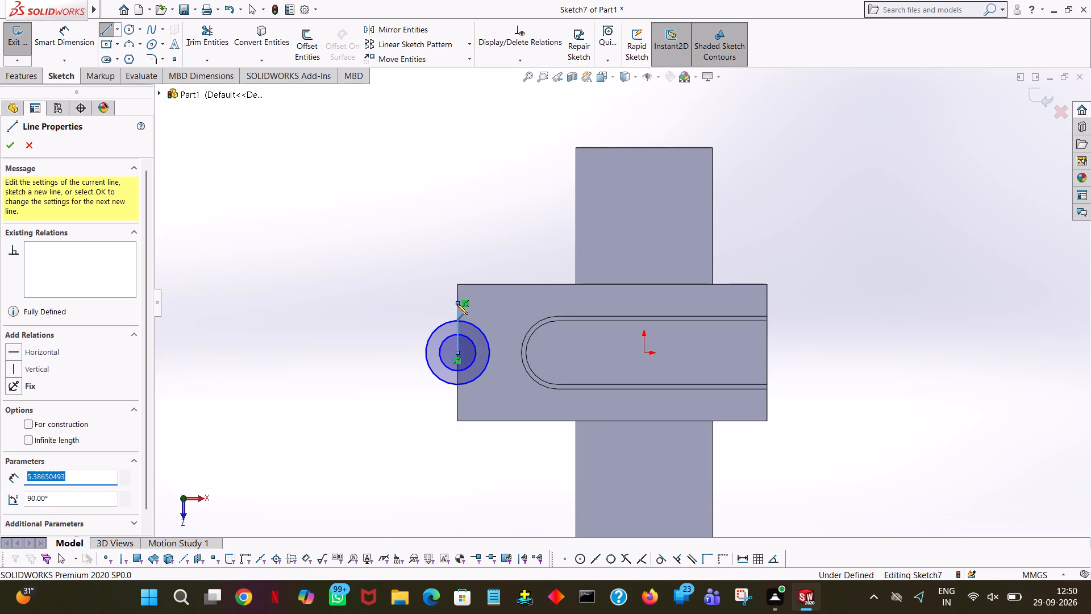
type("5.5")
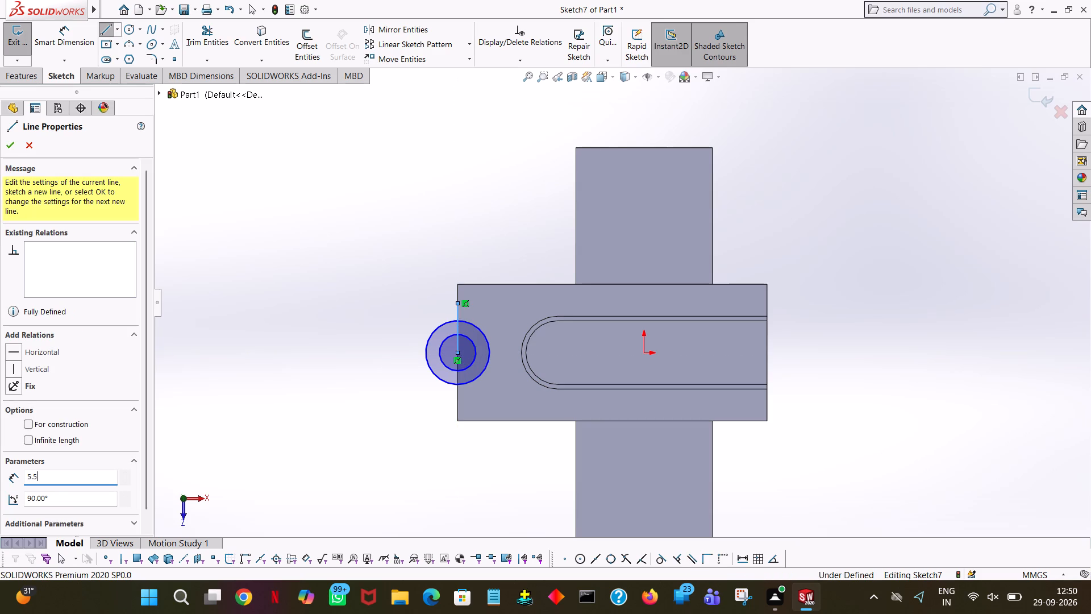
key("Return")
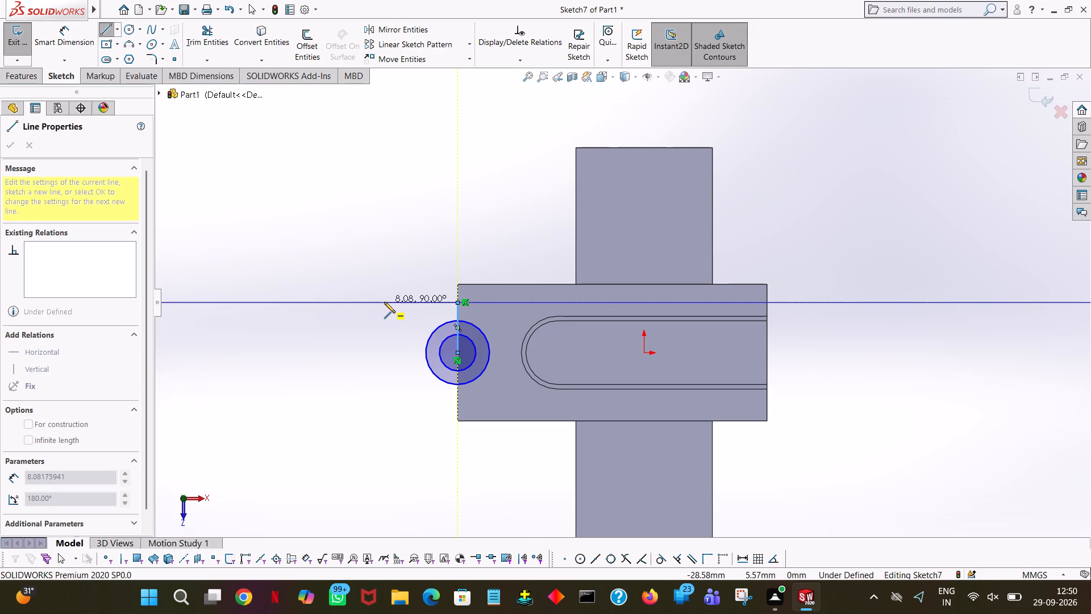
left_click(415, 304)
key("4")
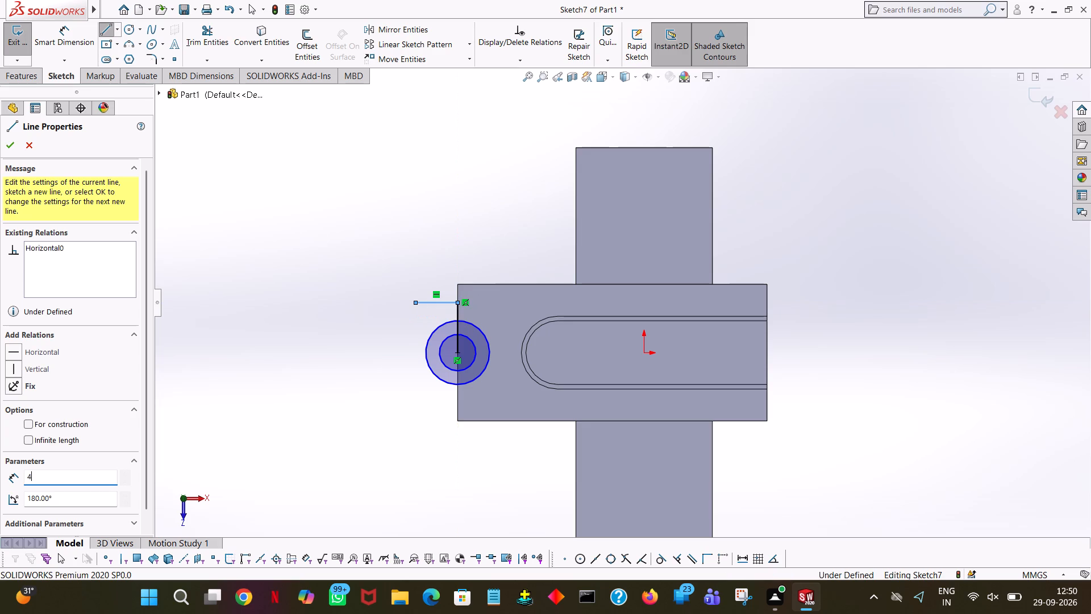
key("Return")
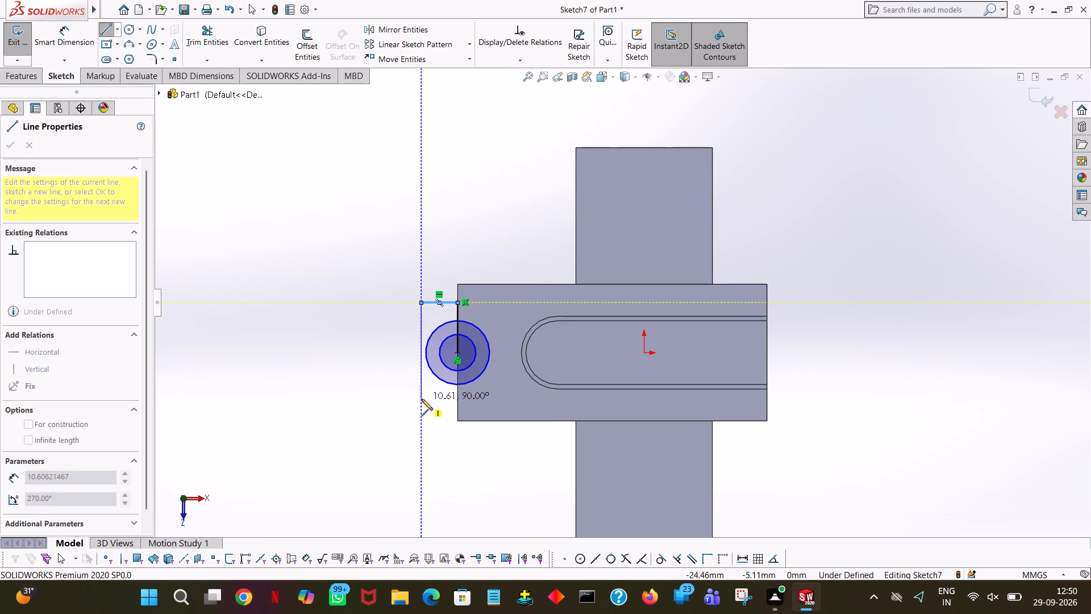
left_click(422, 399)
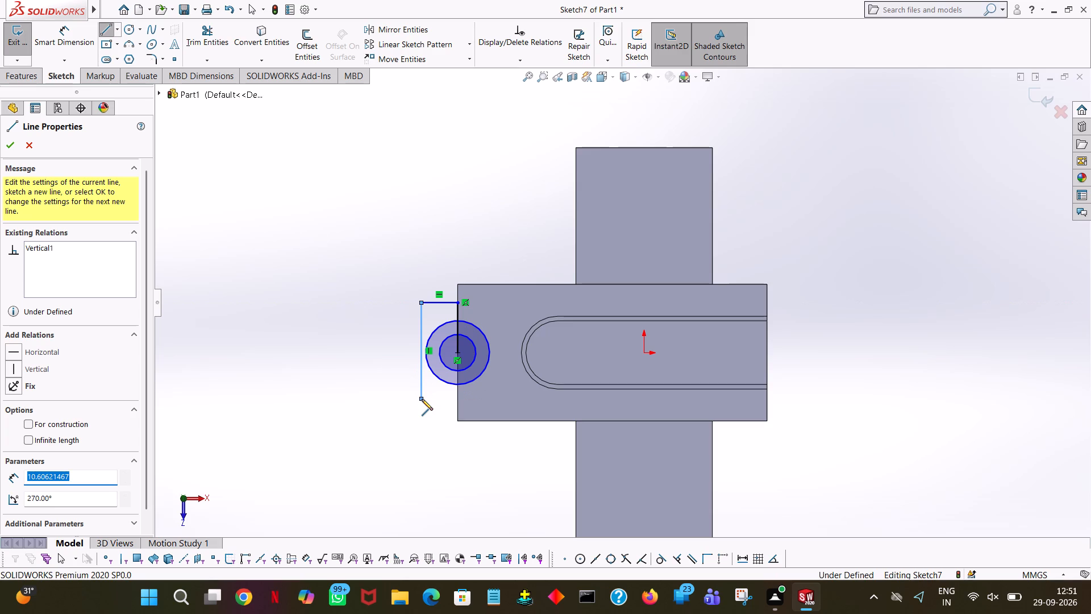
type("15")
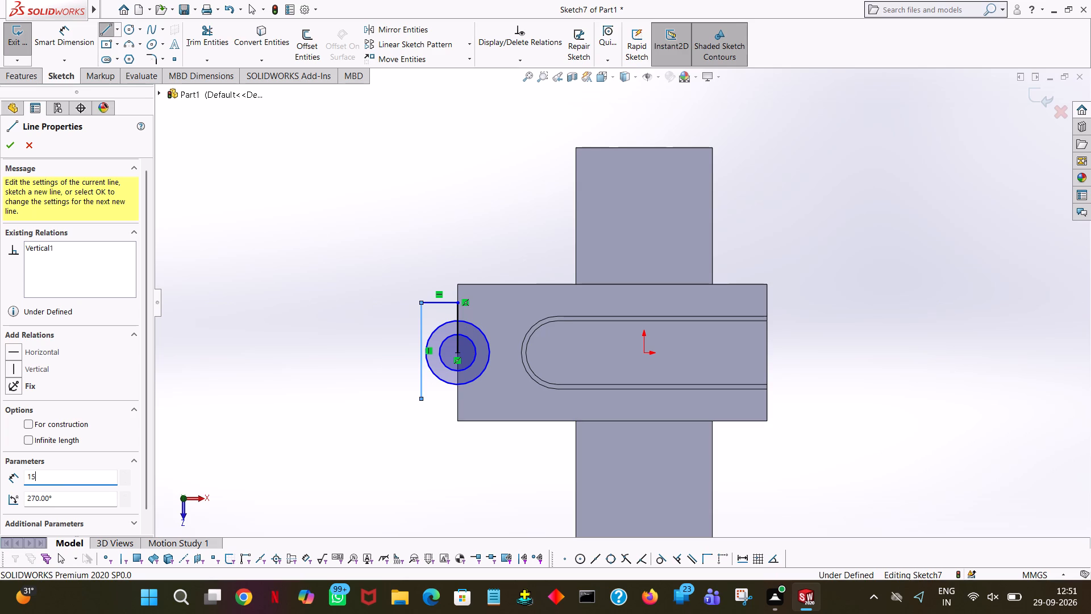
key("Return")
right_click(422, 399)
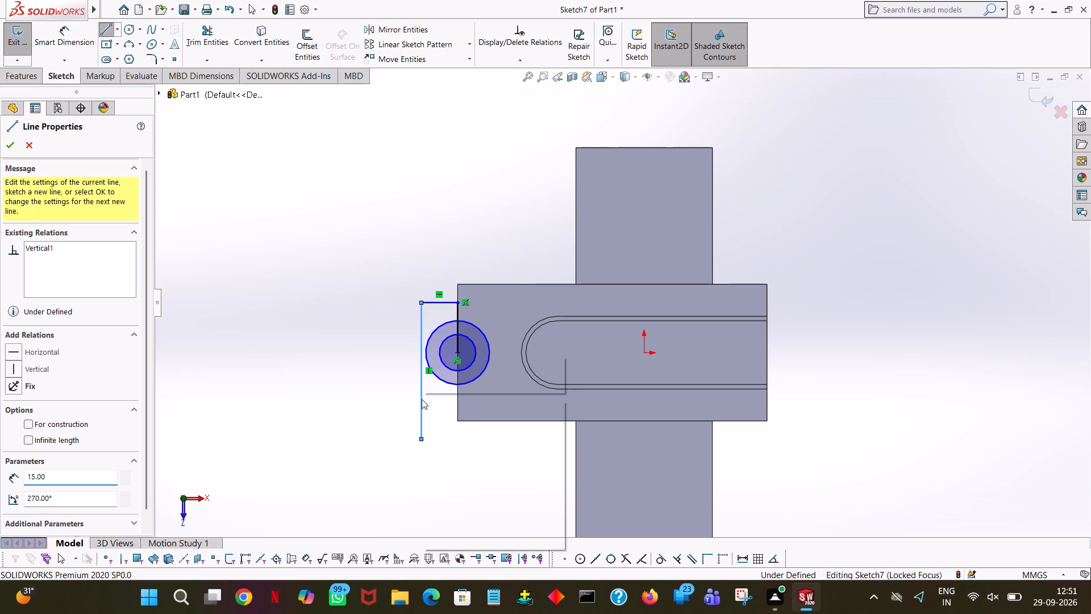
left_click(480, 409)
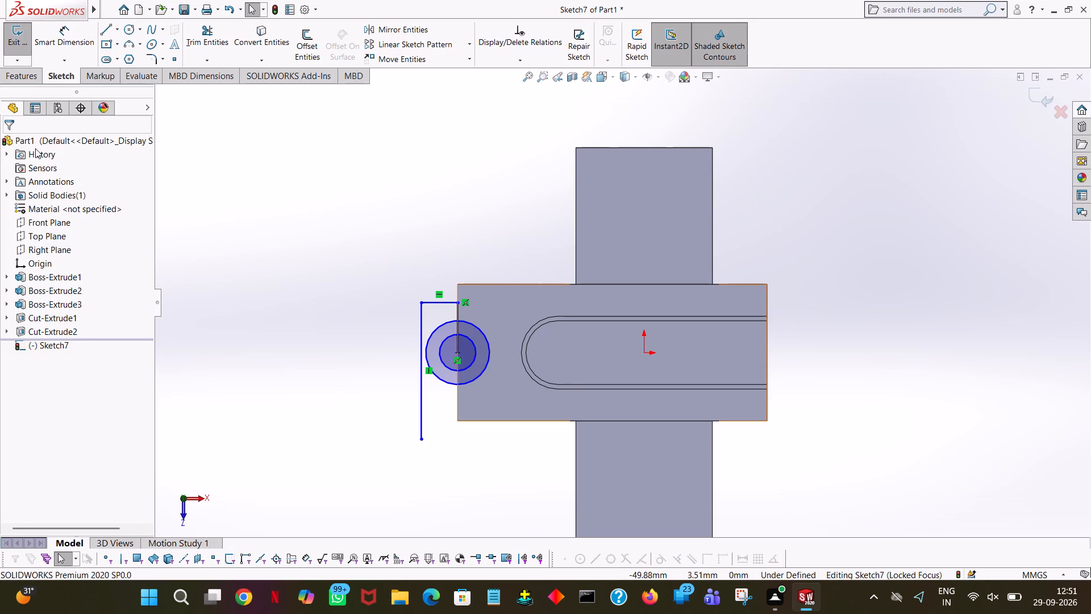
Sketch a 4 mm horizontal line from the block's lower end corner outward to the long line parallel to the end edge.
left_click(101, 24)
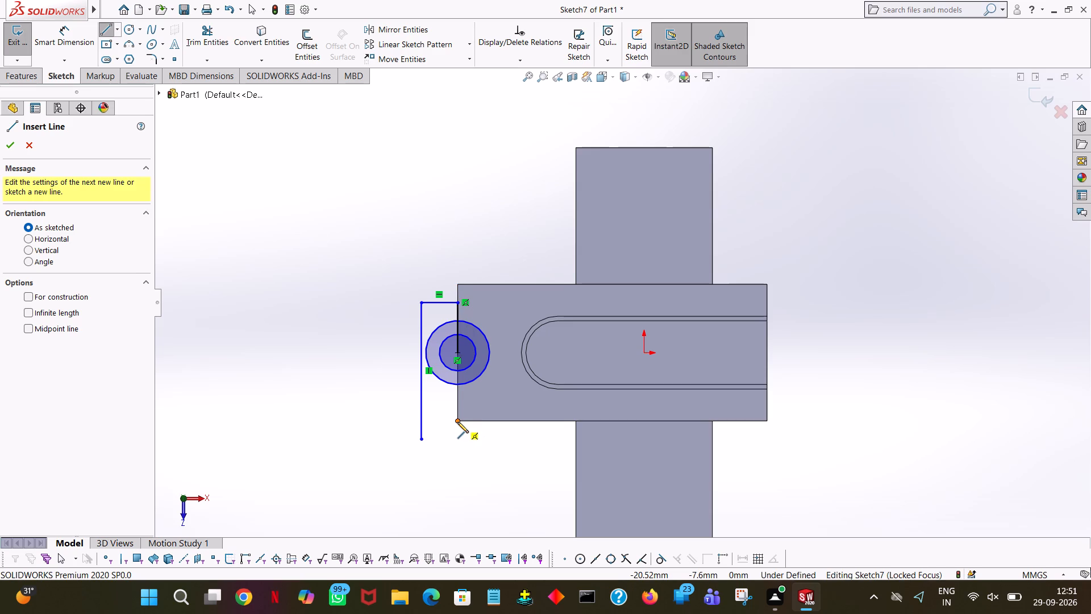
left_click(457, 422)
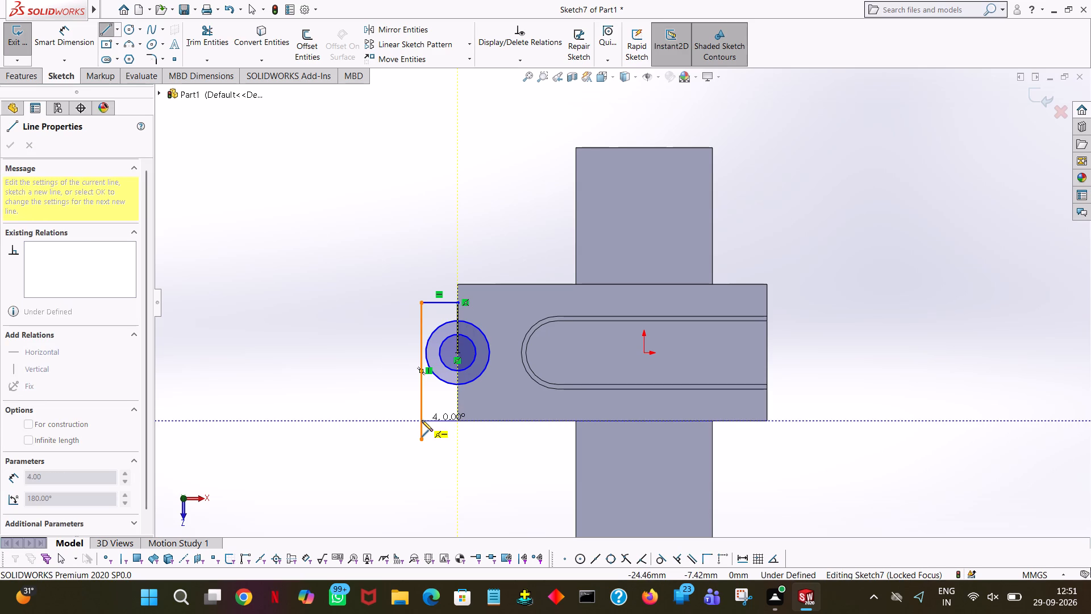
left_click(421, 420)
right_click(421, 420)
left_click(444, 427)
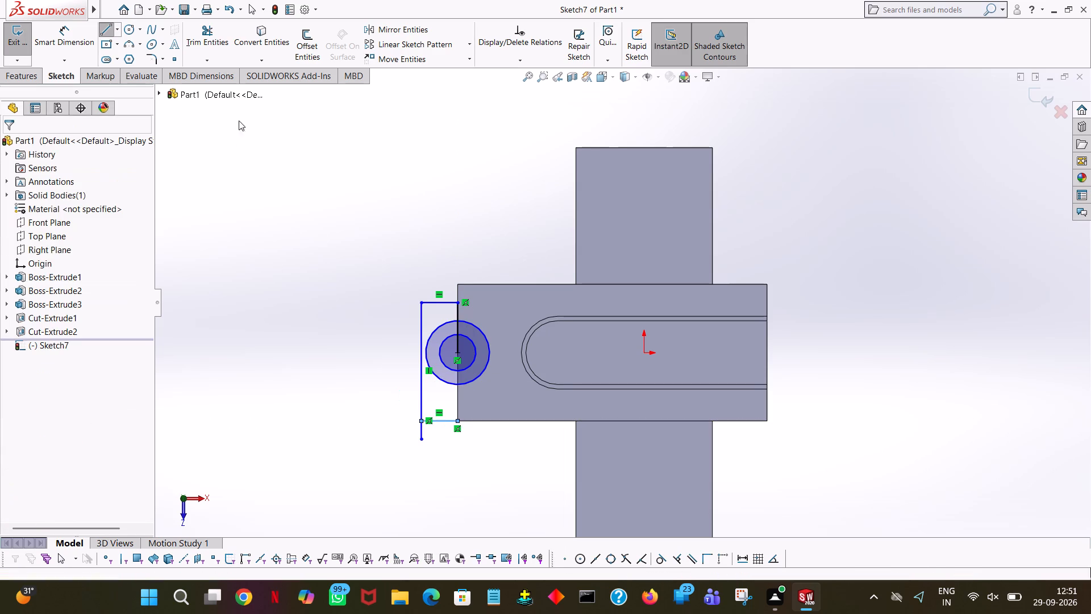
Trim the long line's overhang below the lower 4 mm line and the vertical line running up from the circles' centre.
left_click(222, 50)
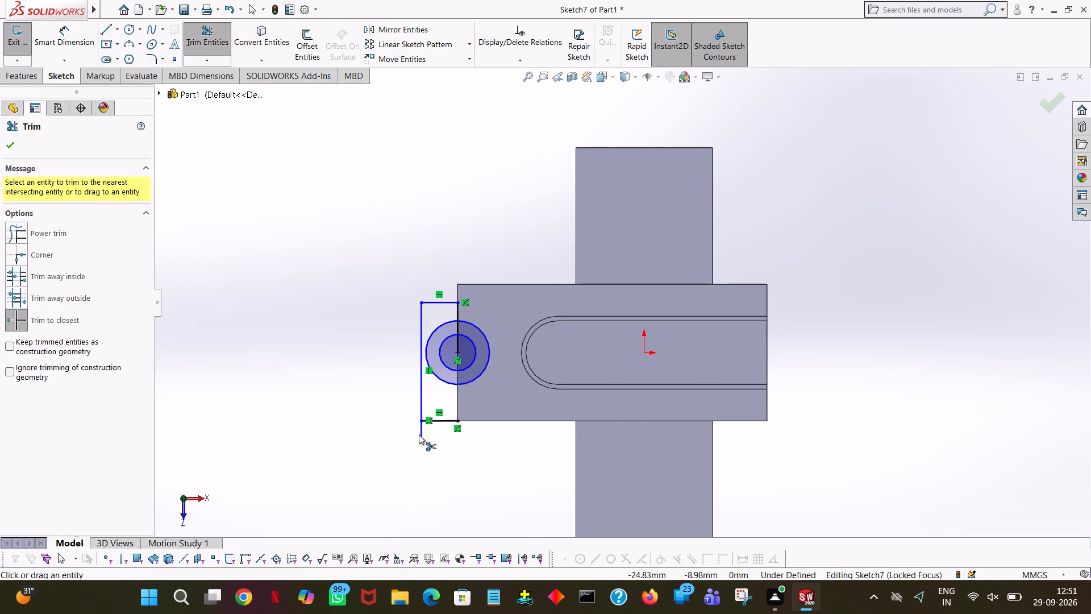
left_click(419, 434)
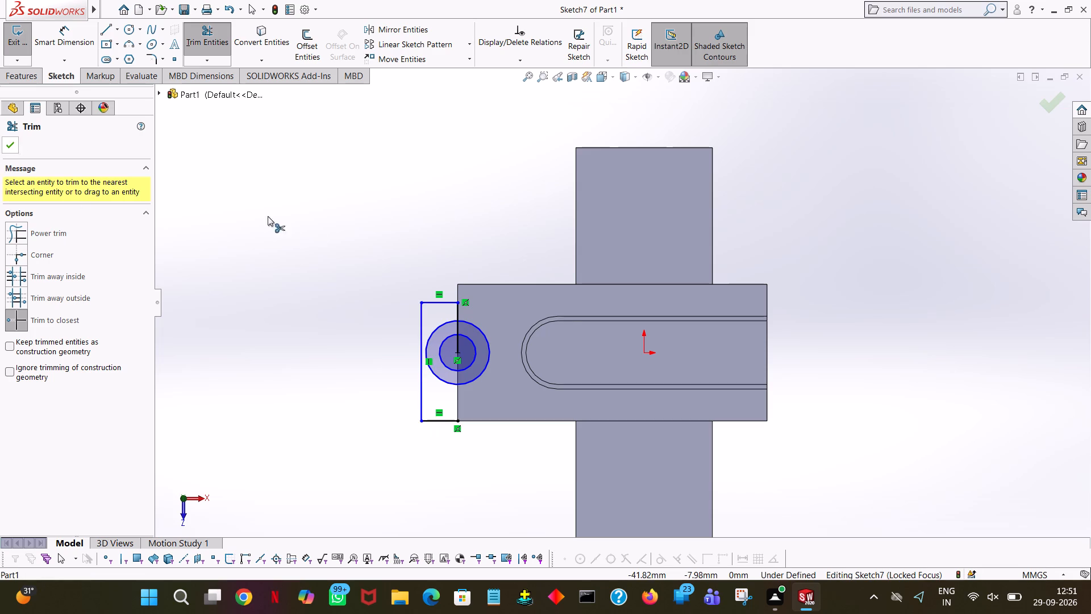
left_click(457, 314)
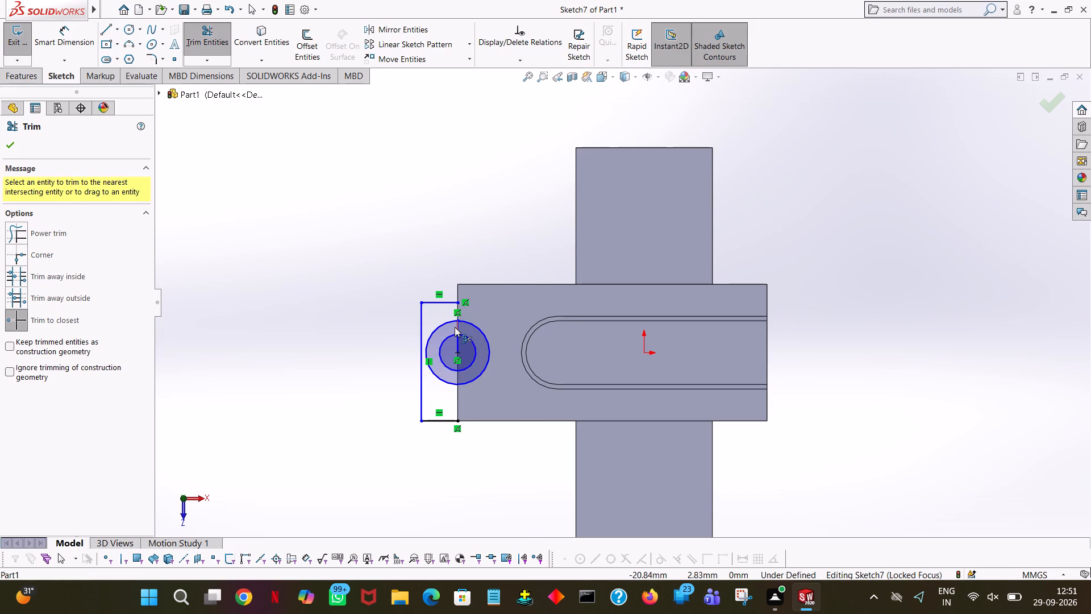
left_click(455, 327)
left_click(459, 344)
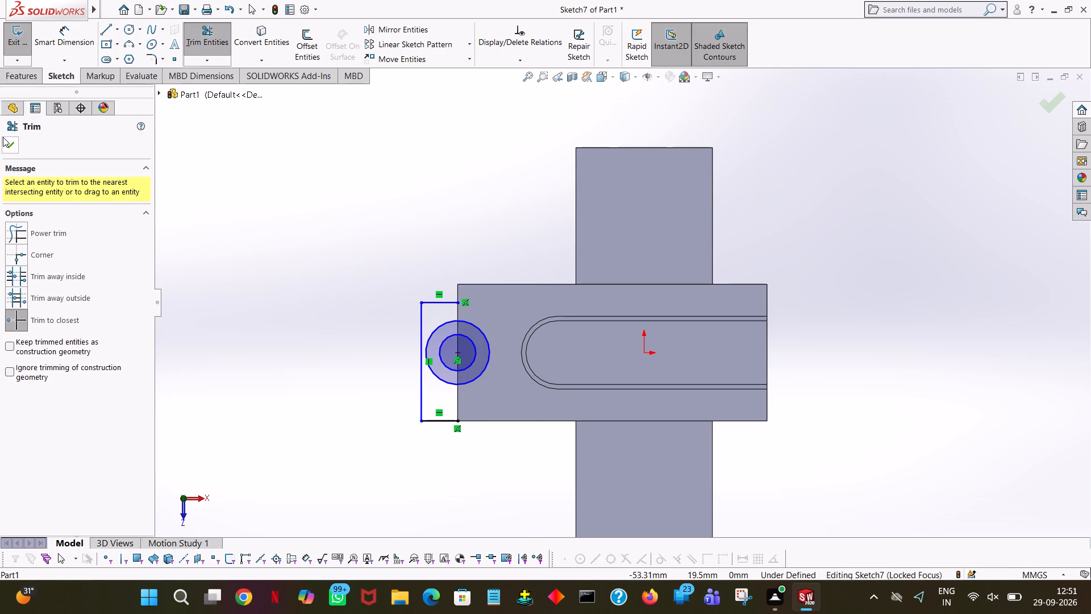
left_click(7, 142)
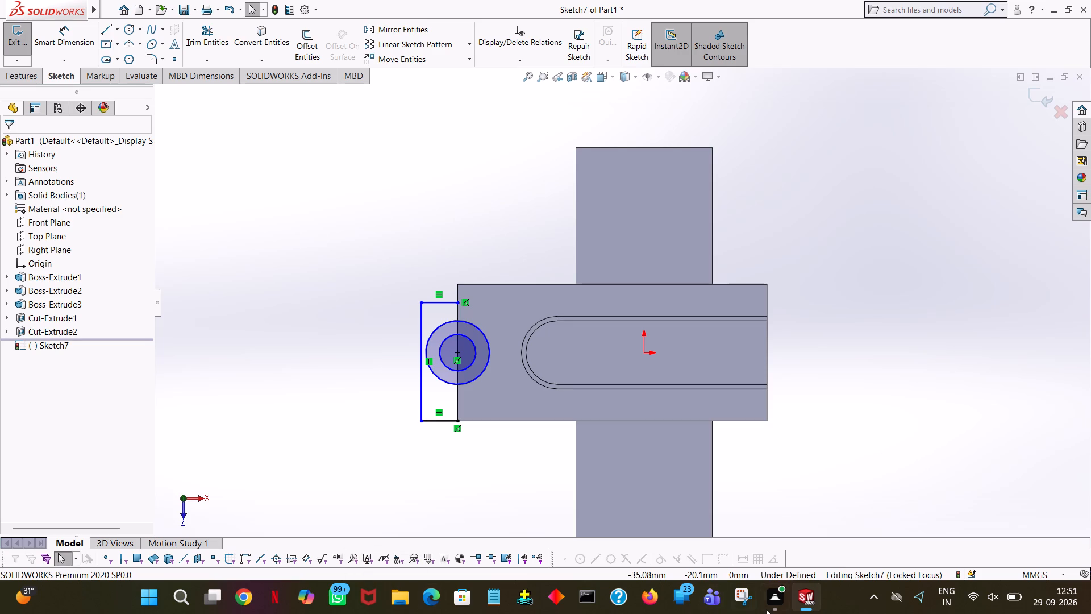
Close the rectangular profile with a 13 mm vertical line along the block's end edge, joining the two 4 mm lines.
left_click(16, 71)
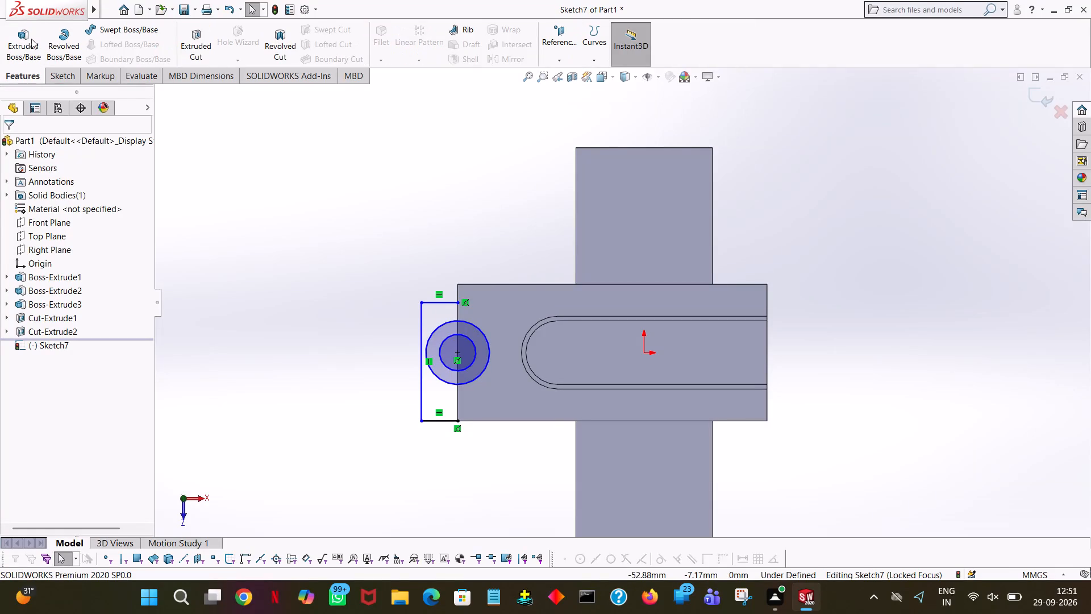
left_click(361, 202)
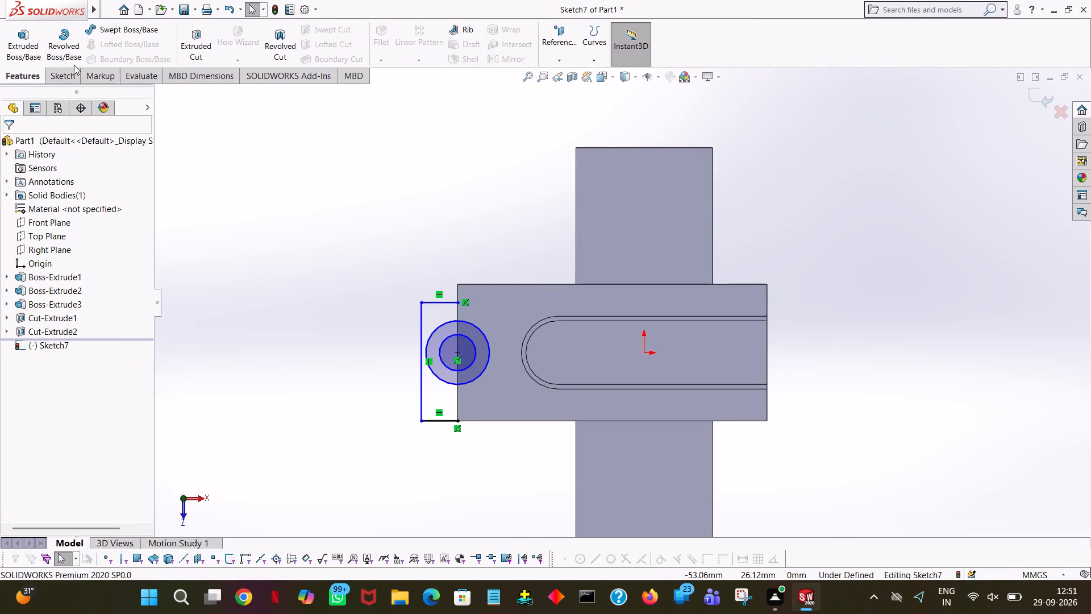
left_click(61, 77)
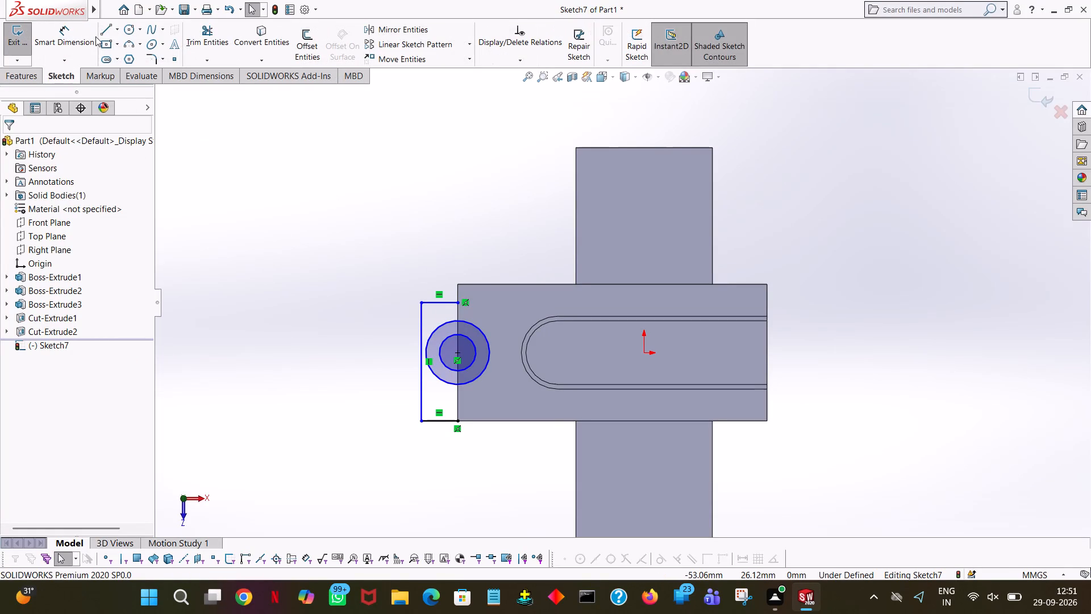
left_click(103, 32)
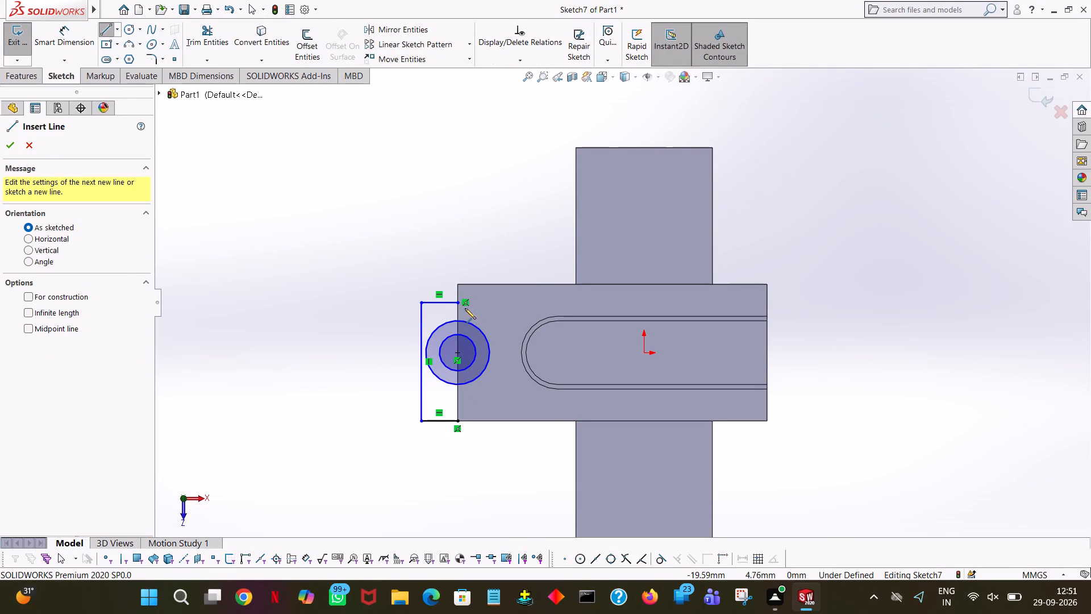
left_click(457, 301)
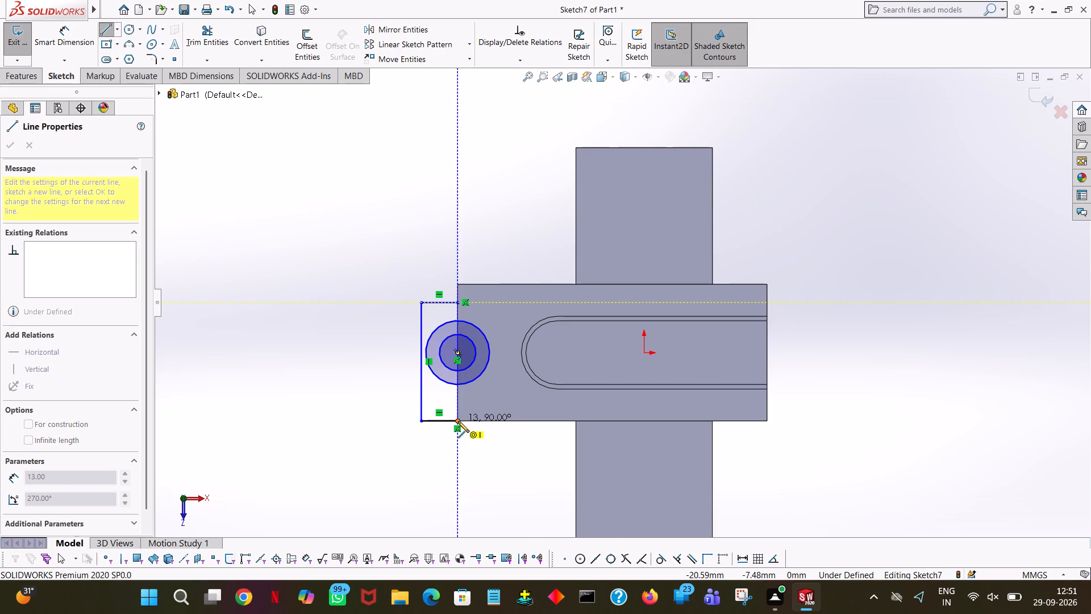
left_click(458, 421)
right_click(458, 421)
left_click(478, 433)
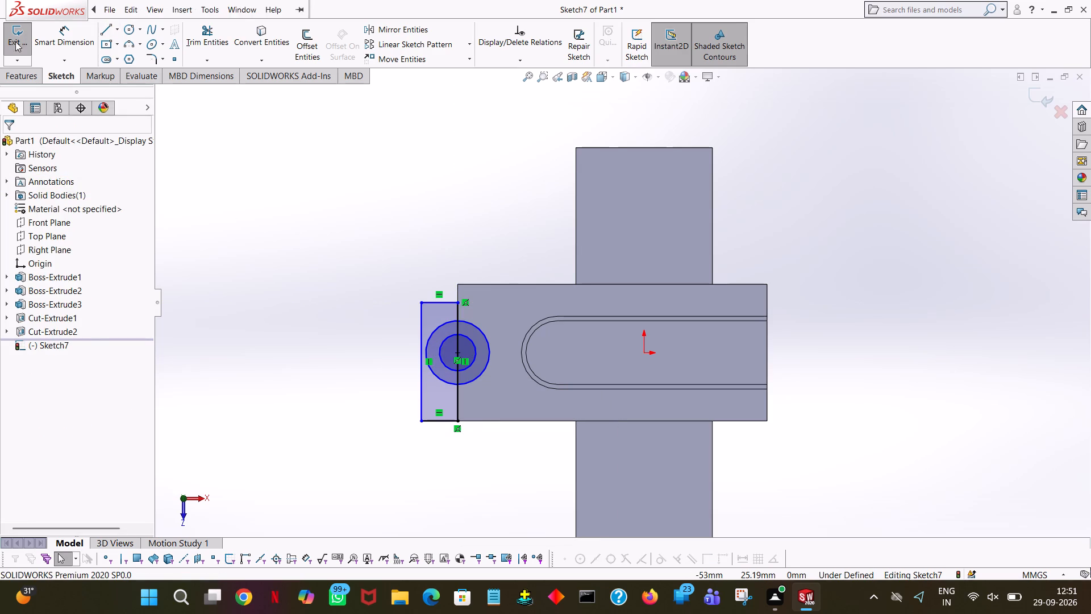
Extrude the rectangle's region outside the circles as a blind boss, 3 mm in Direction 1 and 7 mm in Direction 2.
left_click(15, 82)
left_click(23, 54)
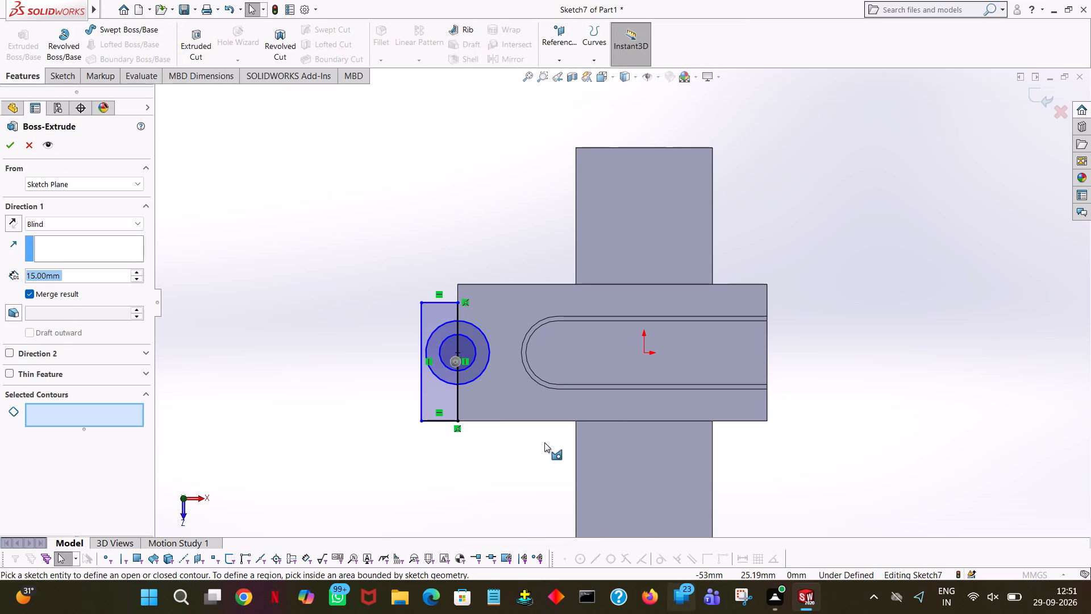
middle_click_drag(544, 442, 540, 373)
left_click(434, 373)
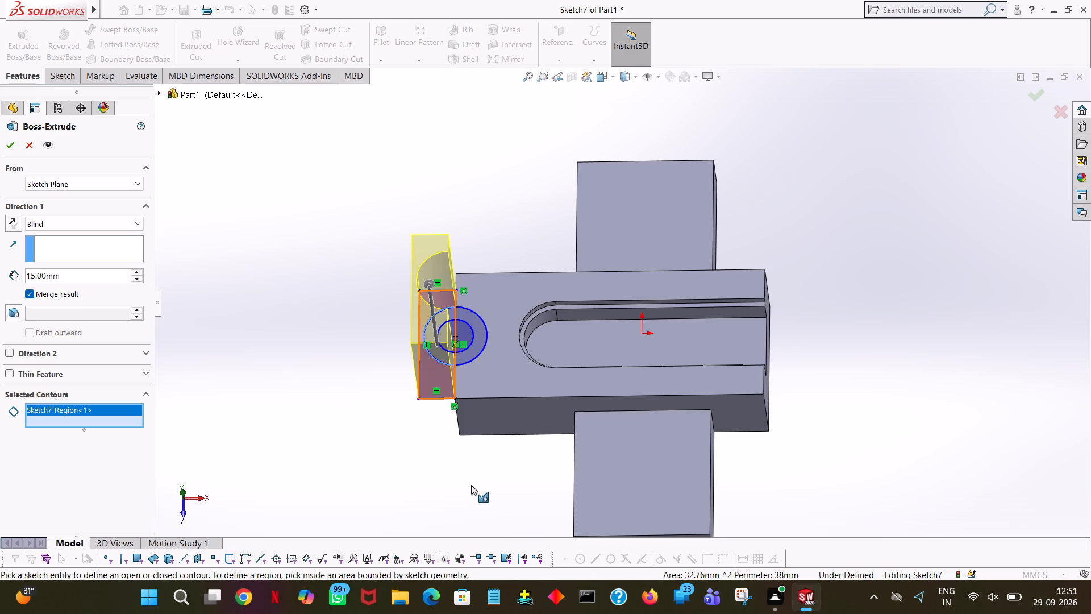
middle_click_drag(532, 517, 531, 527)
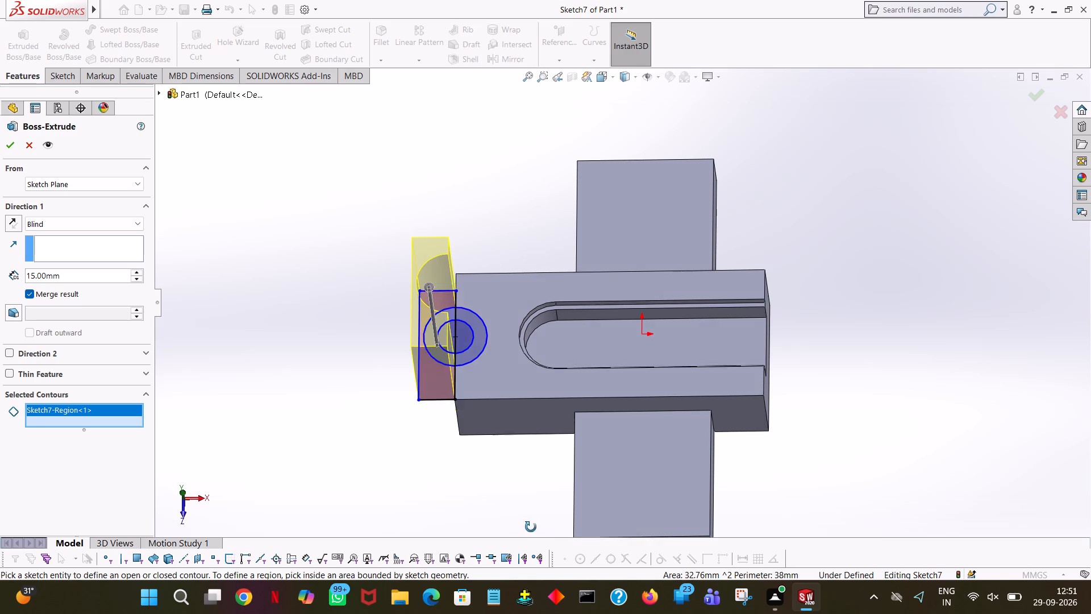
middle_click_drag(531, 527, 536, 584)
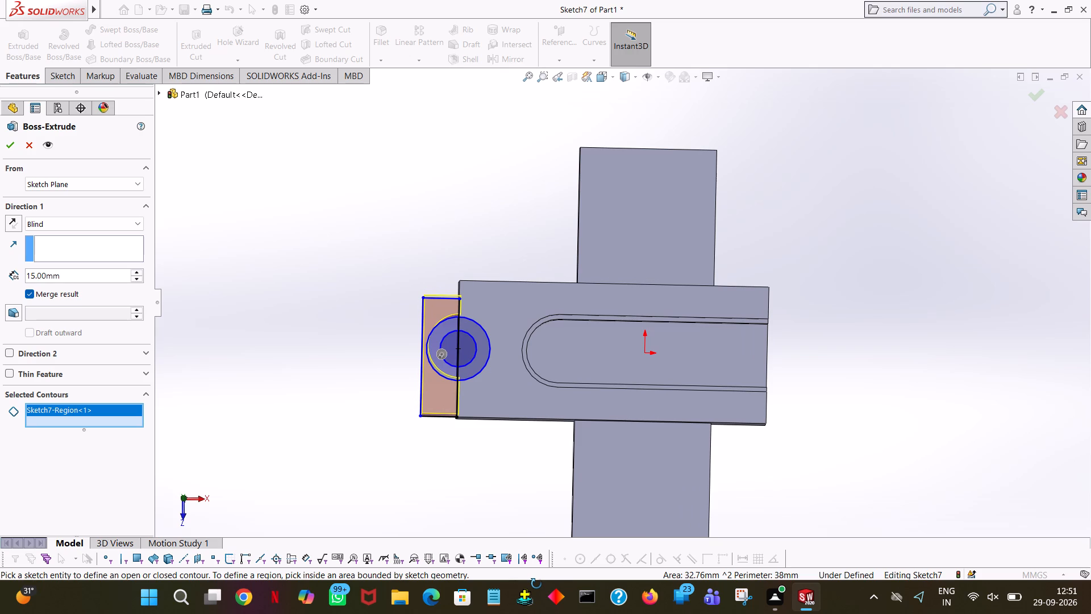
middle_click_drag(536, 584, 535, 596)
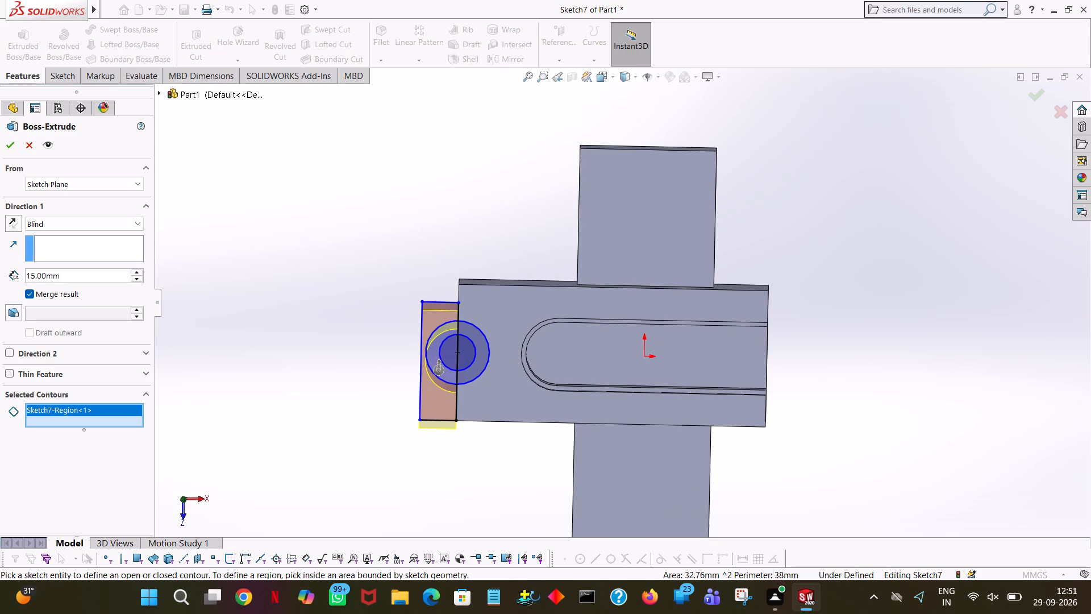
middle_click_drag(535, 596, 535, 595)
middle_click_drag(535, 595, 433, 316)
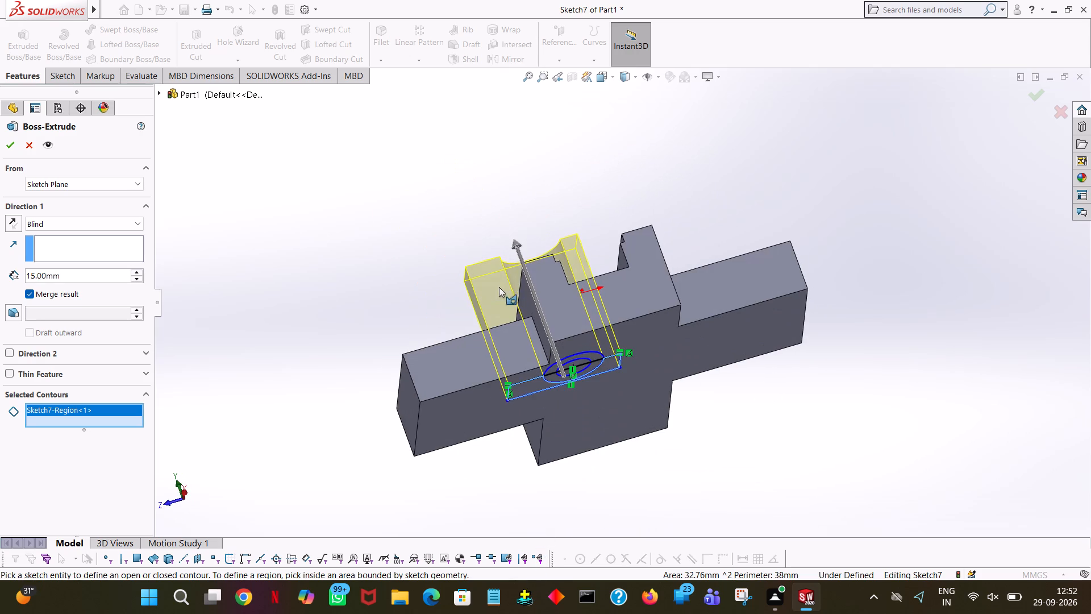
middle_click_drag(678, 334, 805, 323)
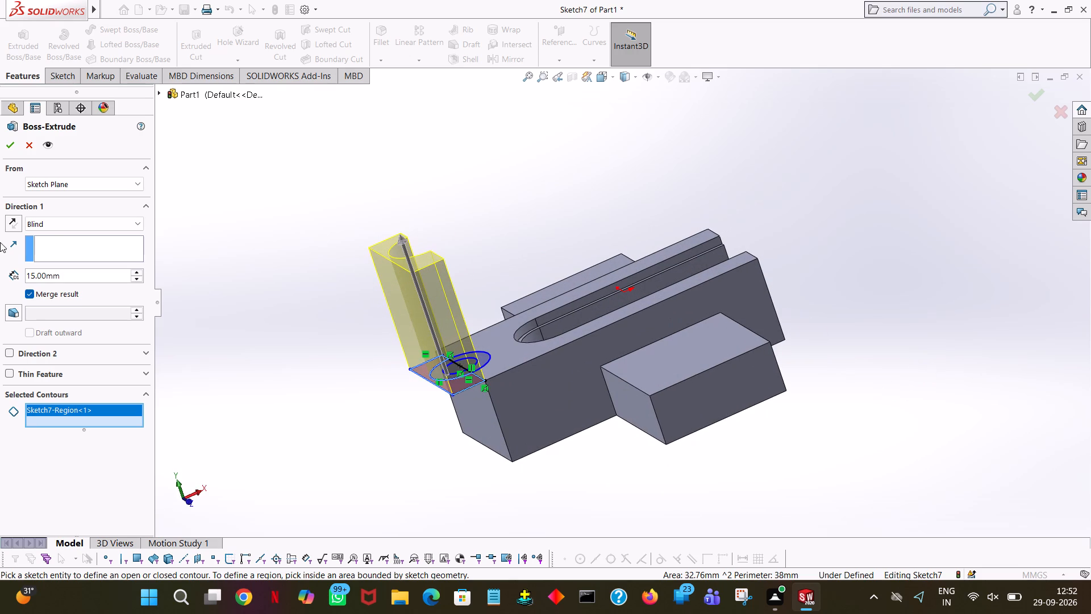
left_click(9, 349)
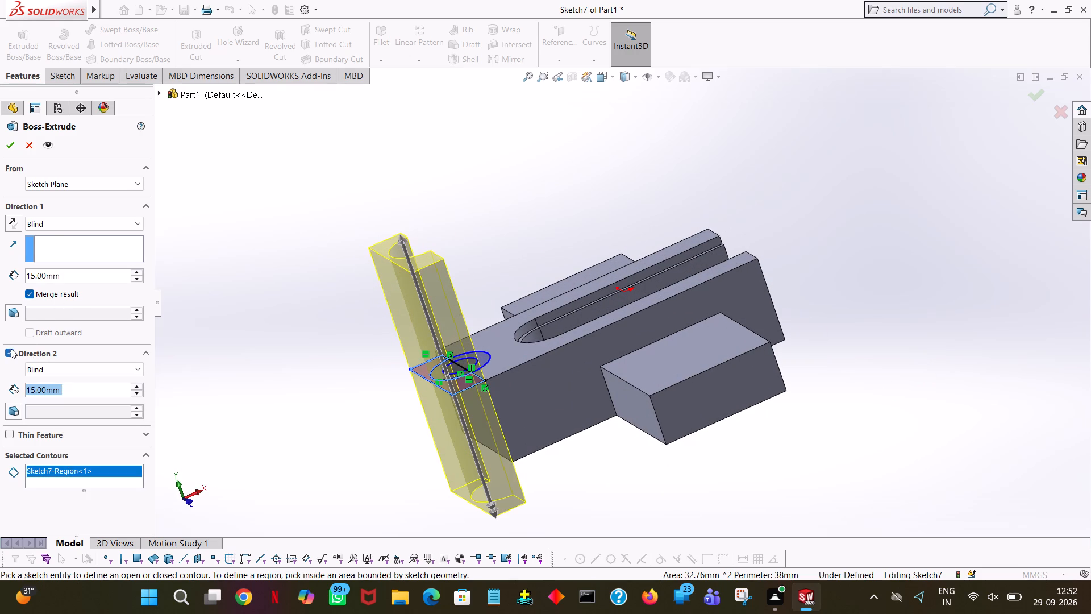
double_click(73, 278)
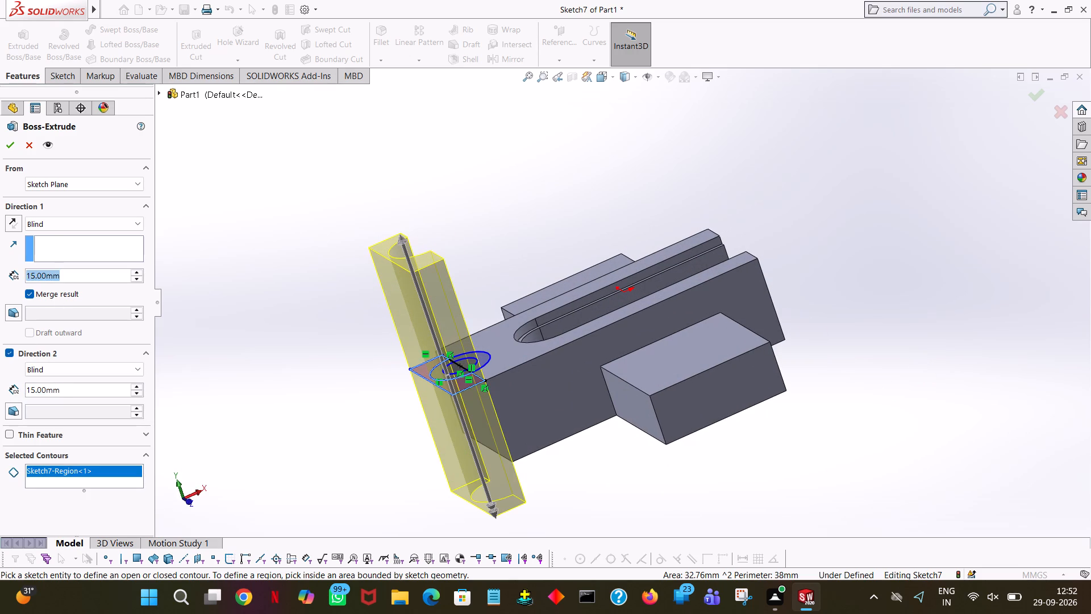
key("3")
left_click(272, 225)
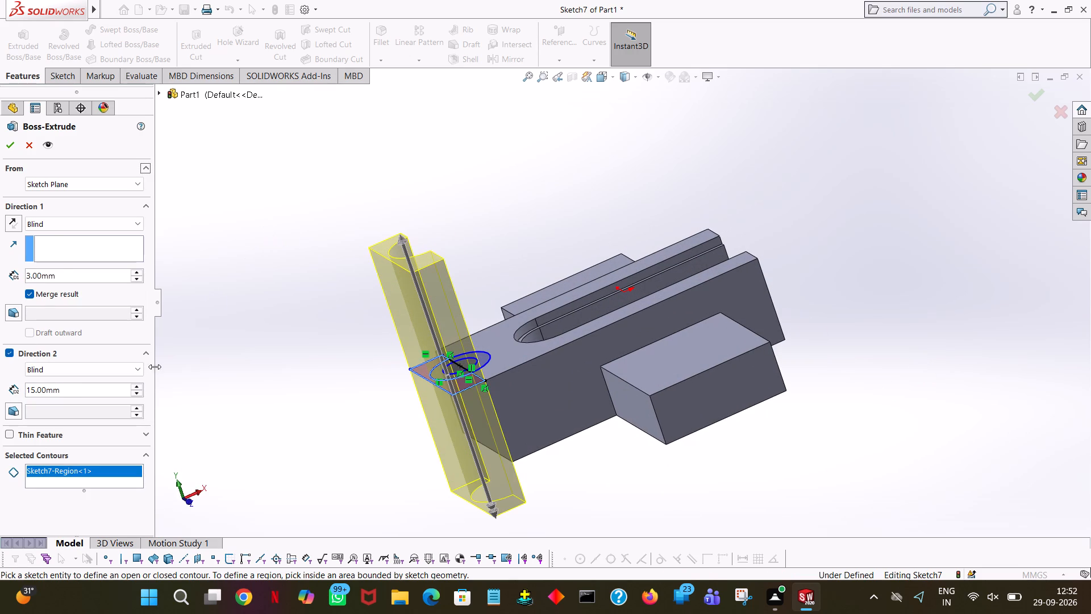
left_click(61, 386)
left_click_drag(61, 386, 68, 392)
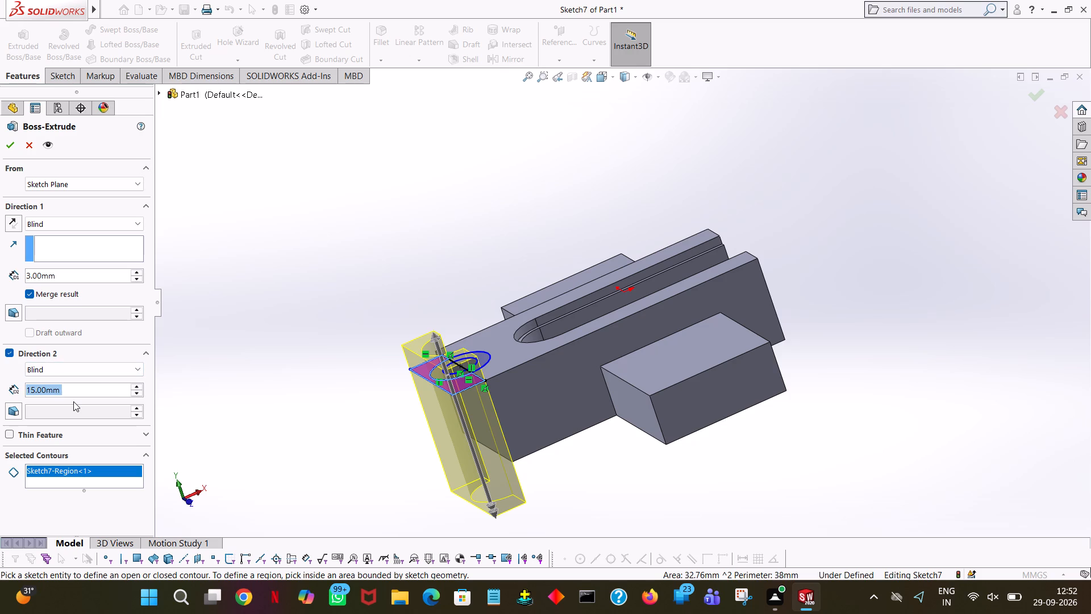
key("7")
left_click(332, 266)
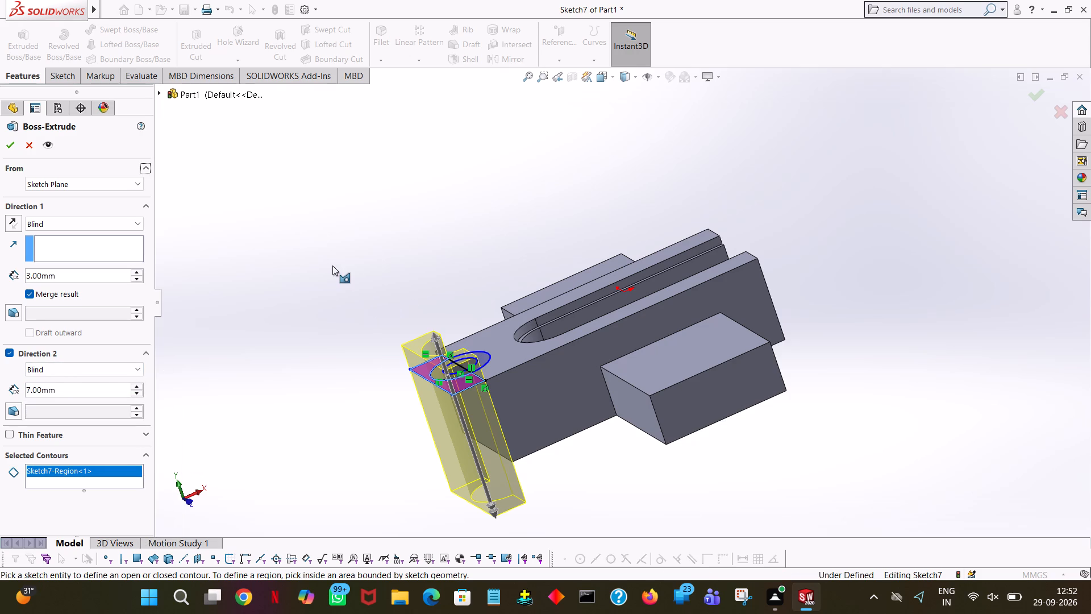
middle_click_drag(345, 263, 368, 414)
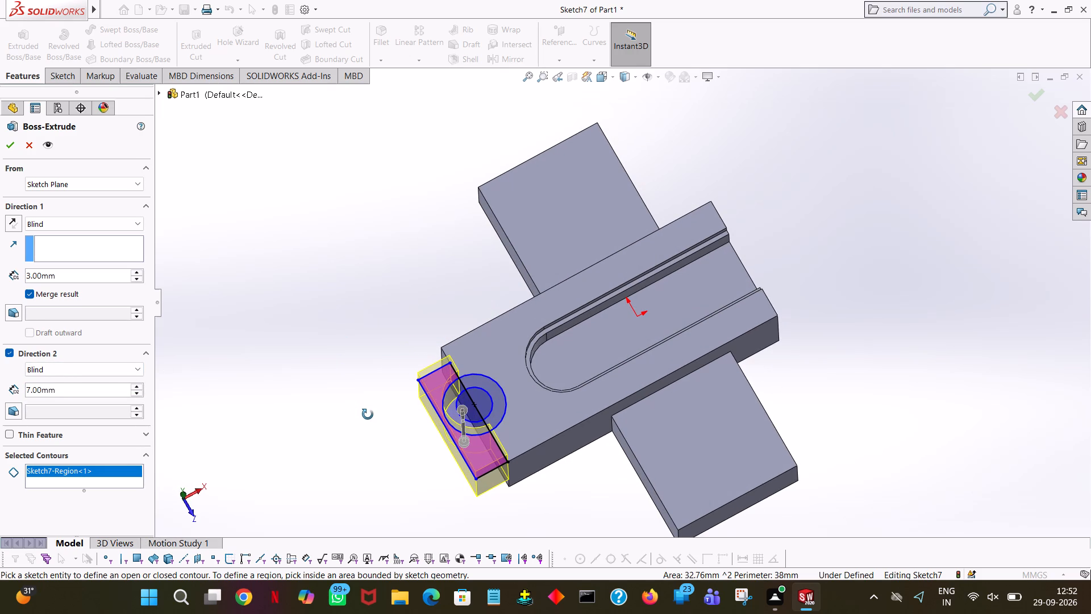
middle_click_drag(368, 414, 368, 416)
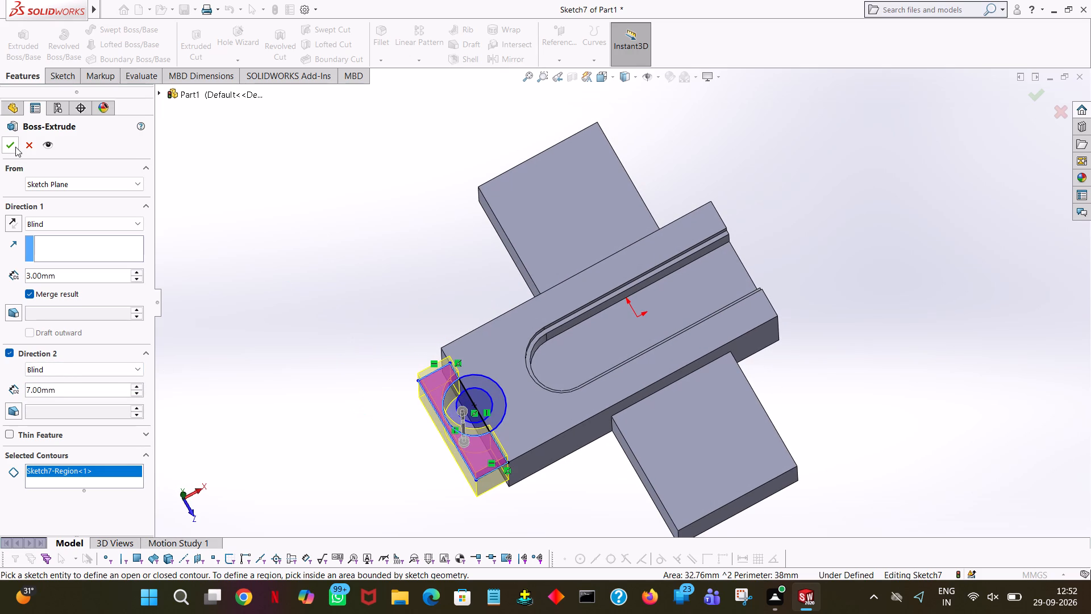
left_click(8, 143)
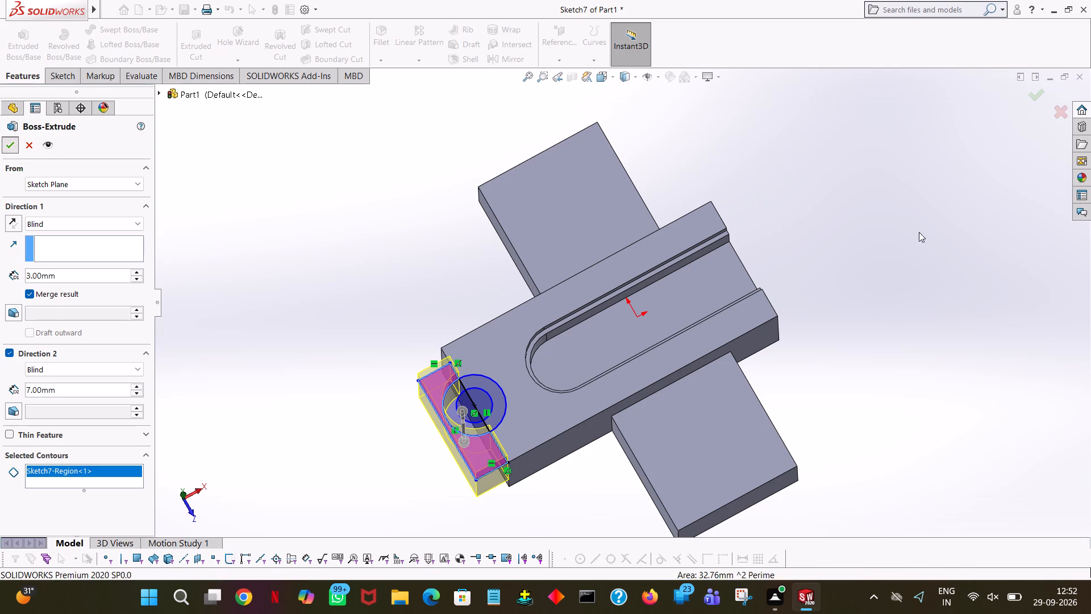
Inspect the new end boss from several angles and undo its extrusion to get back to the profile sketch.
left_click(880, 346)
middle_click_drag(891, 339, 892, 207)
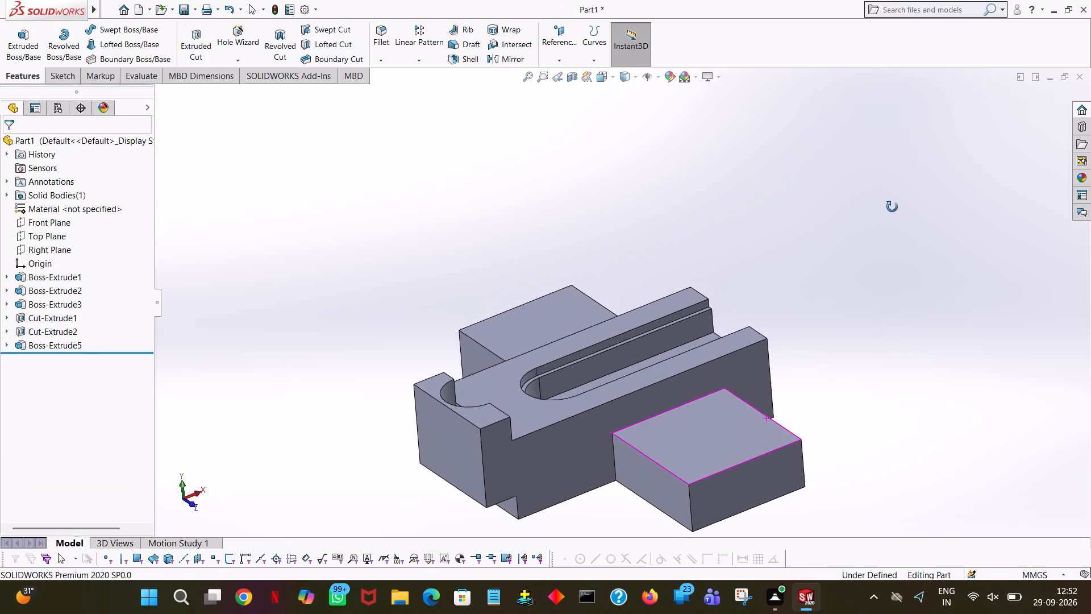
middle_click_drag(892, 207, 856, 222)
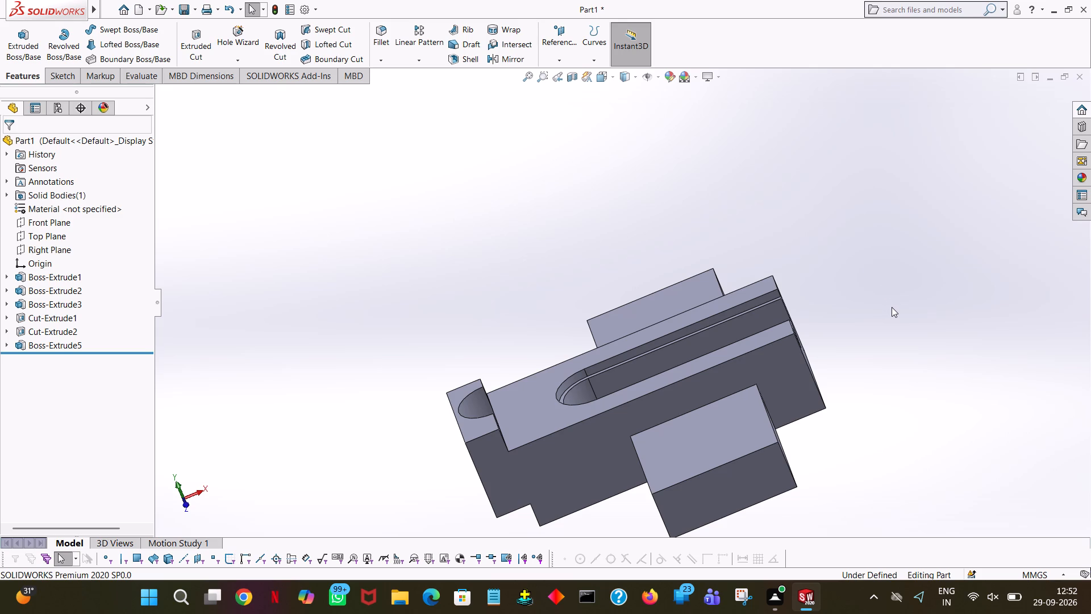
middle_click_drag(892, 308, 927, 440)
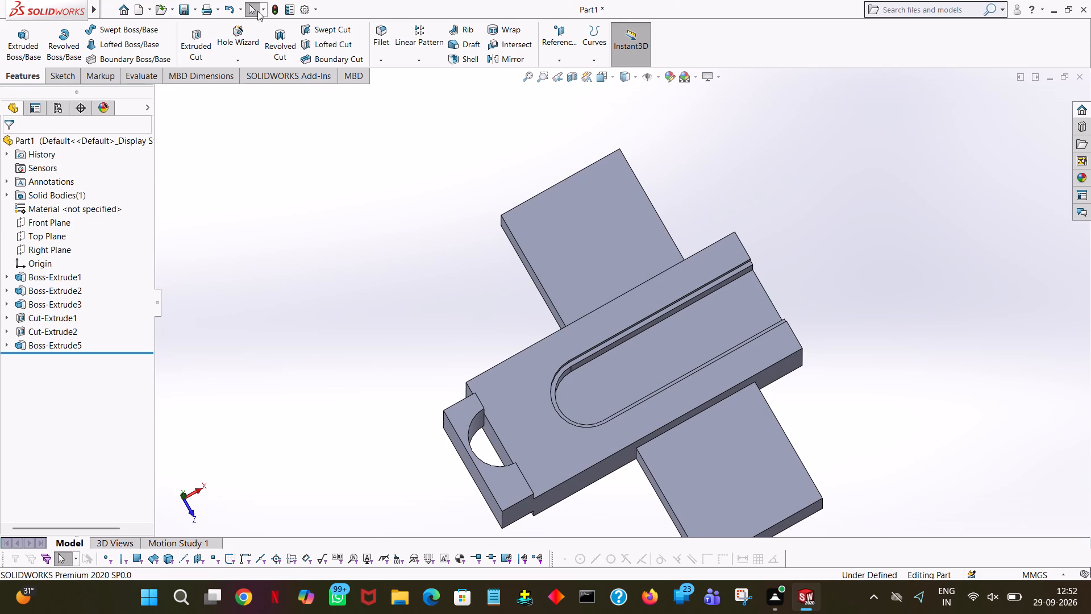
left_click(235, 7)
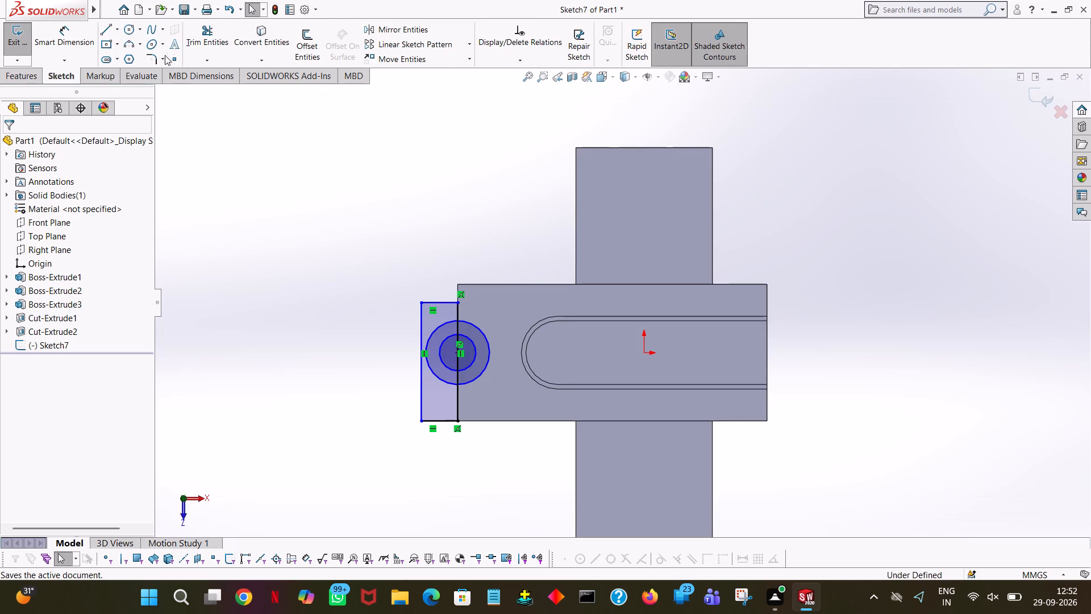
Trim away both concentric circles centred on the block's end edge, leaving only the rectangular profile.
left_click(214, 32)
left_click(445, 323)
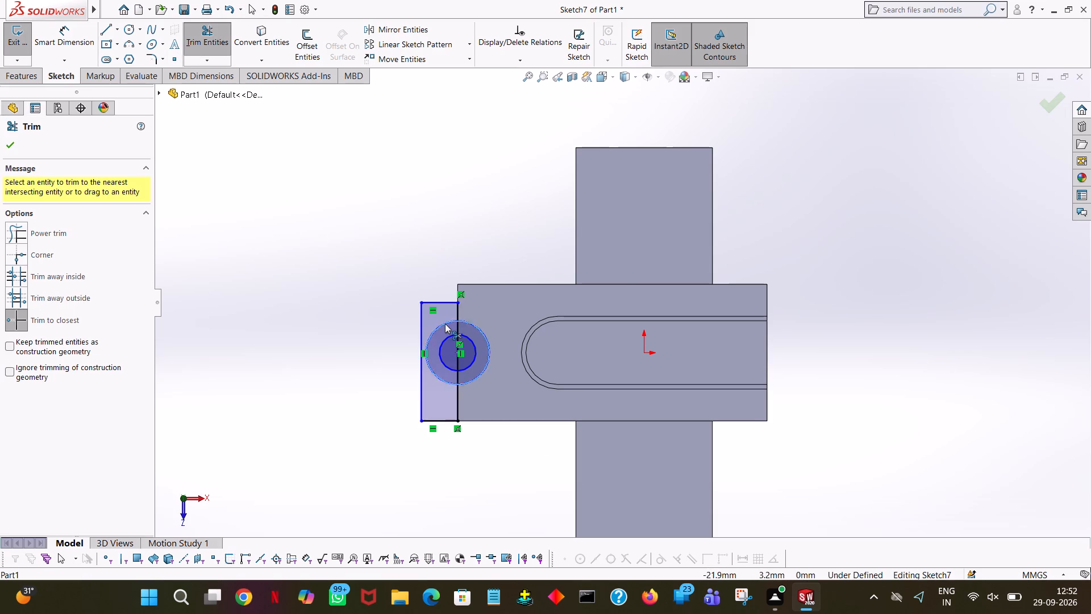
left_click(448, 337)
left_click(489, 337)
left_click(476, 346)
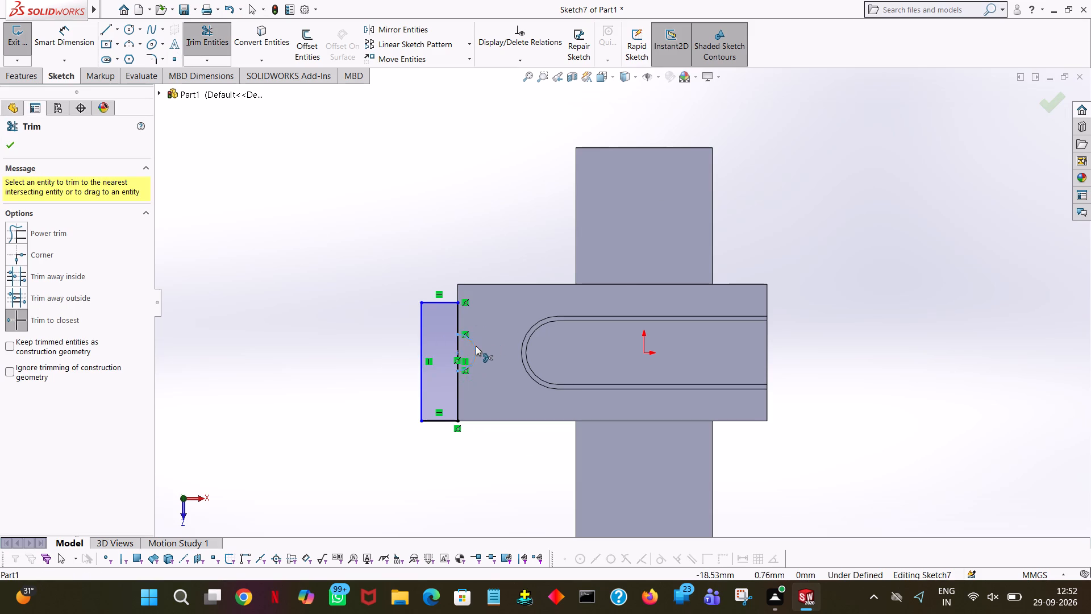
left_click(10, 76)
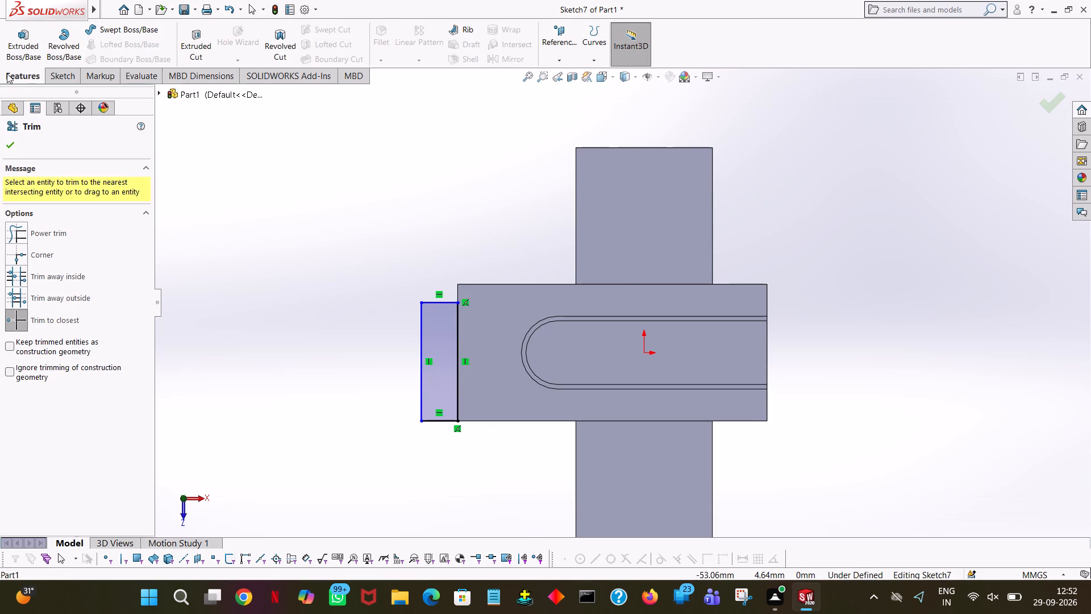
left_click(9, 137)
left_click(16, 160)
left_click(193, 121)
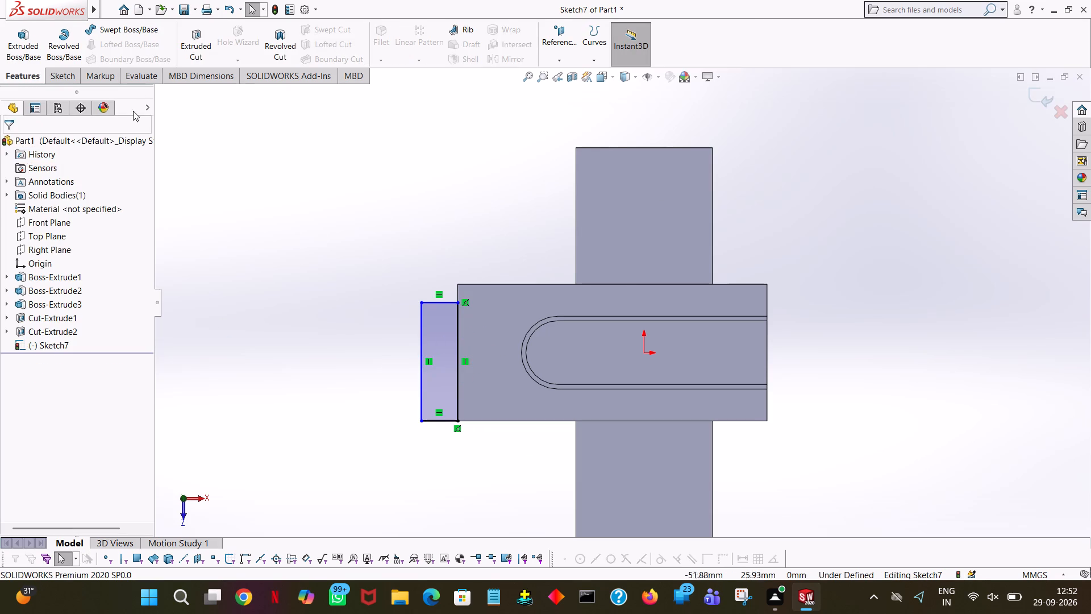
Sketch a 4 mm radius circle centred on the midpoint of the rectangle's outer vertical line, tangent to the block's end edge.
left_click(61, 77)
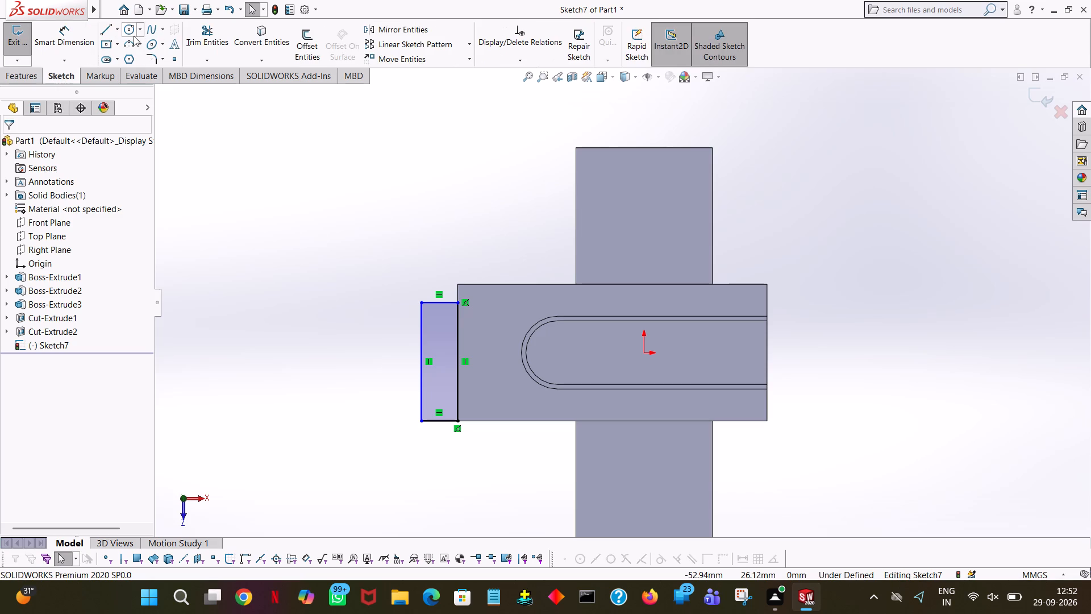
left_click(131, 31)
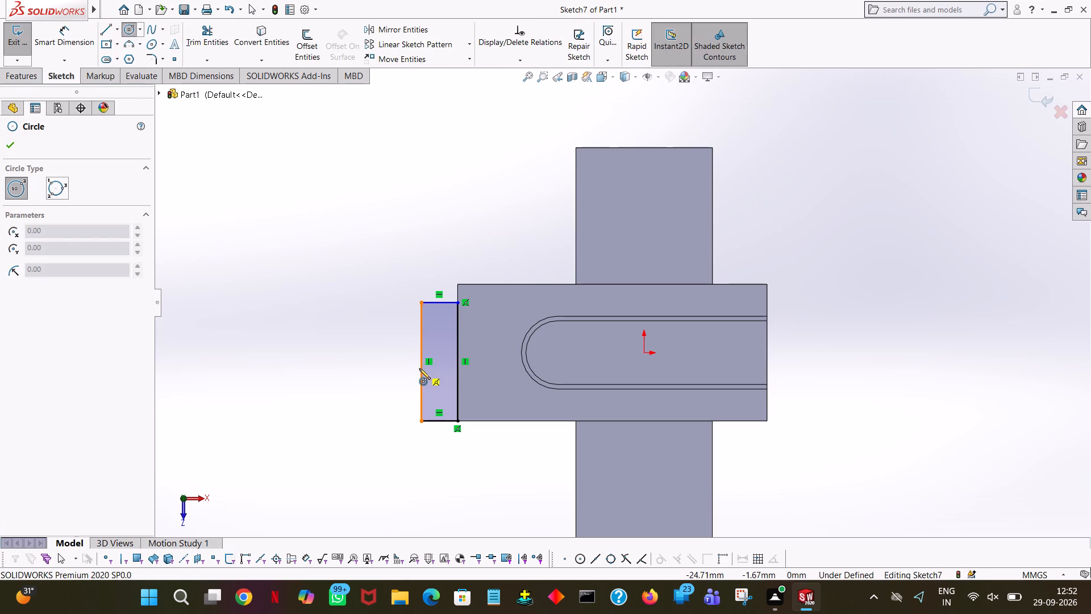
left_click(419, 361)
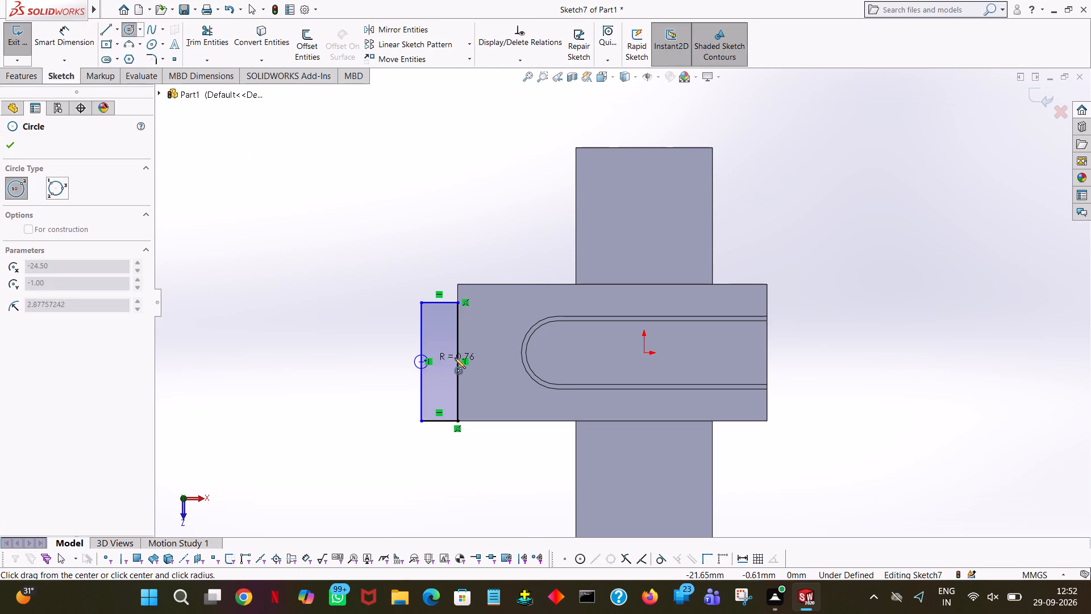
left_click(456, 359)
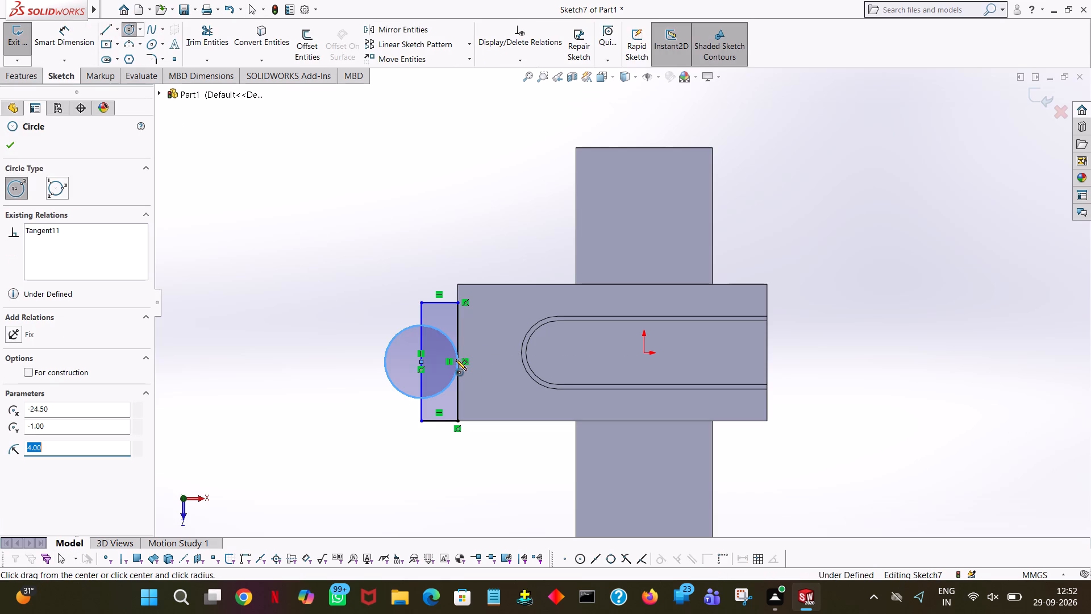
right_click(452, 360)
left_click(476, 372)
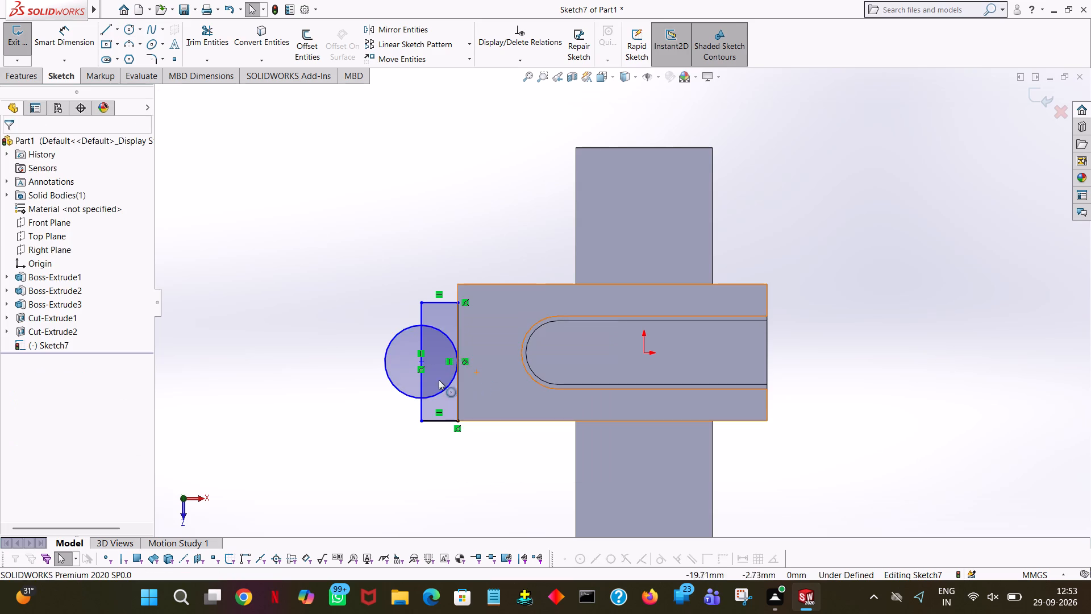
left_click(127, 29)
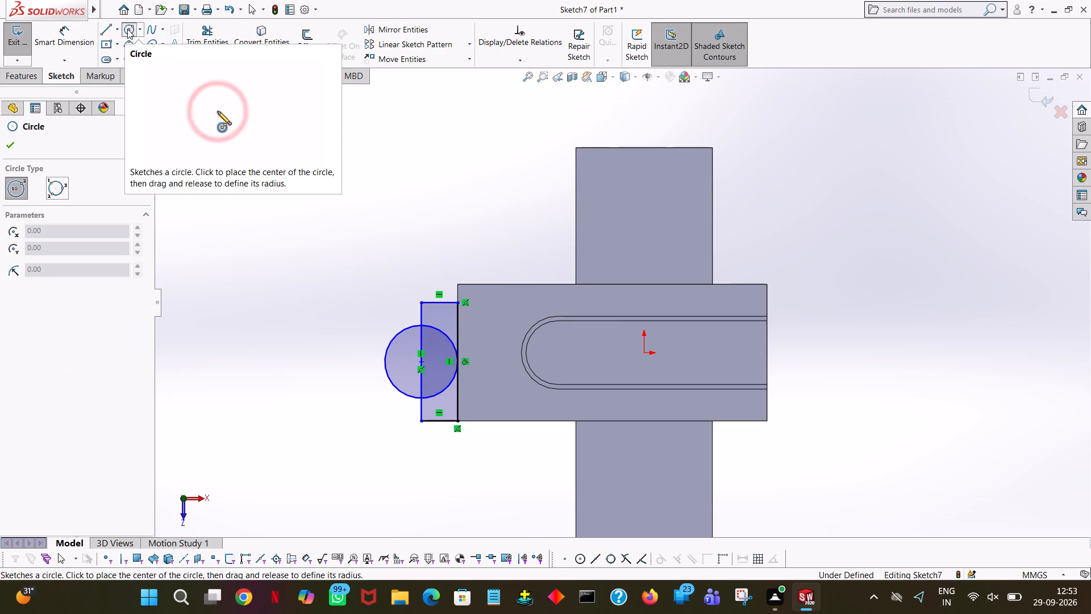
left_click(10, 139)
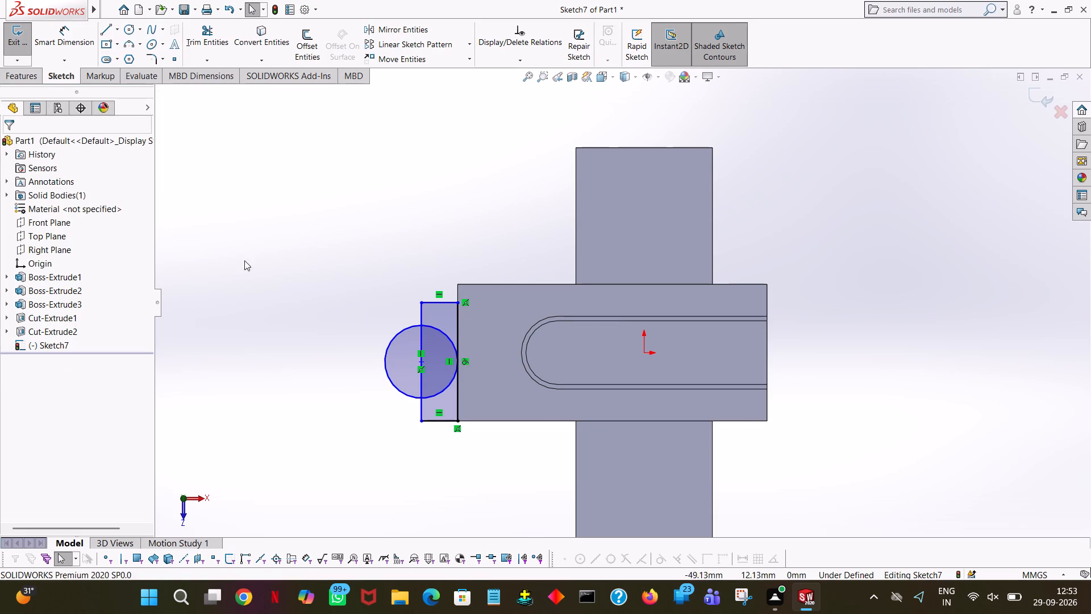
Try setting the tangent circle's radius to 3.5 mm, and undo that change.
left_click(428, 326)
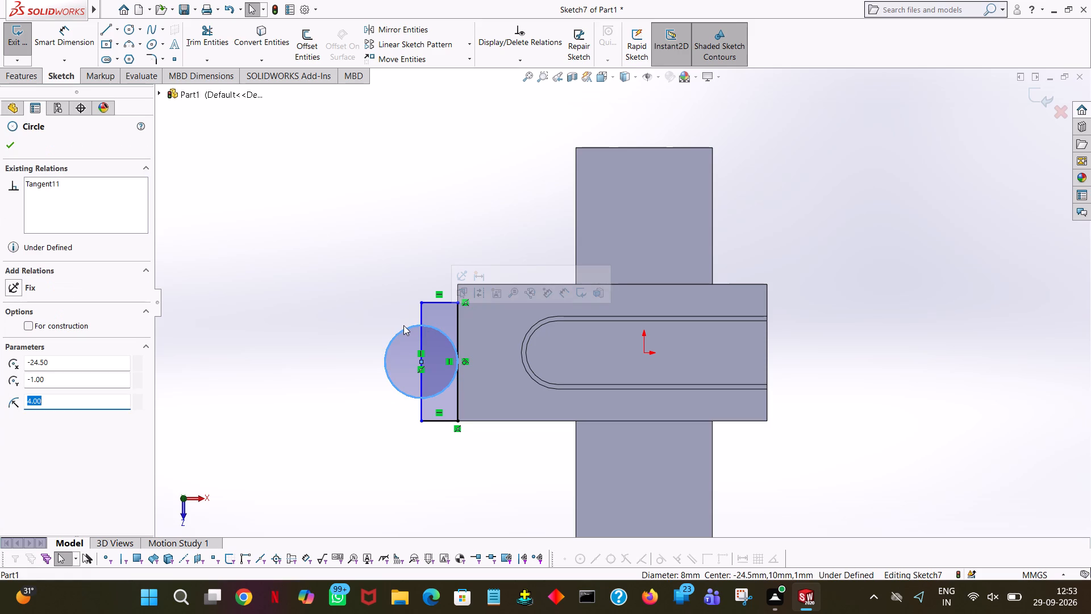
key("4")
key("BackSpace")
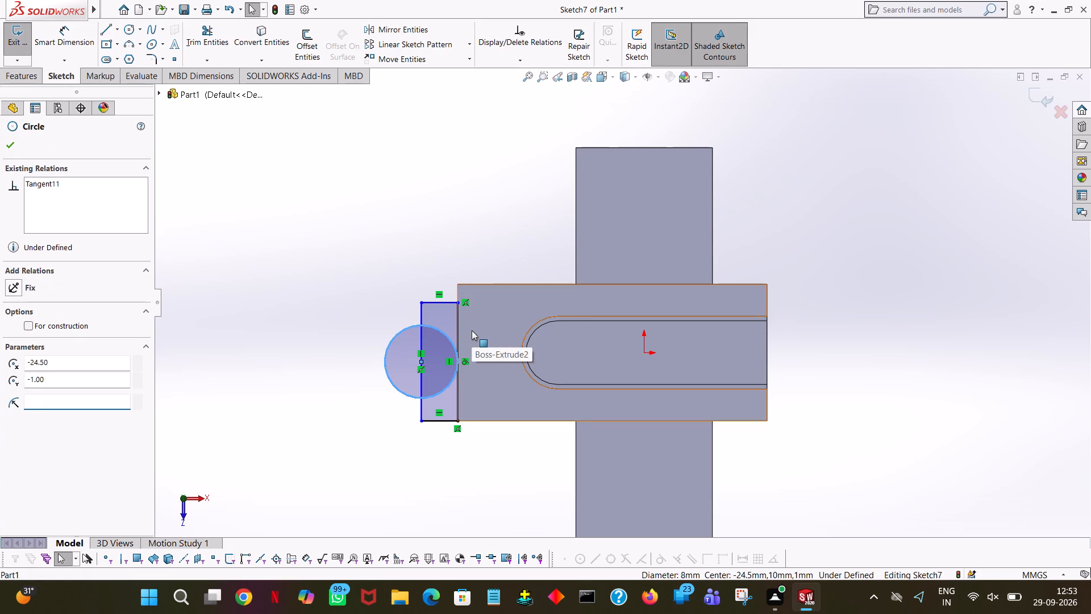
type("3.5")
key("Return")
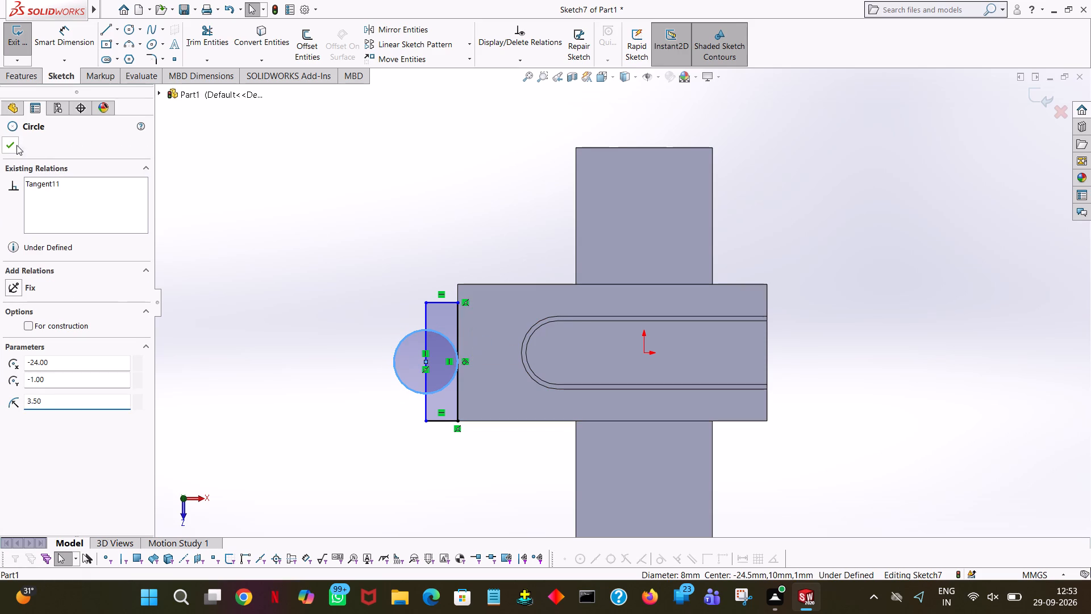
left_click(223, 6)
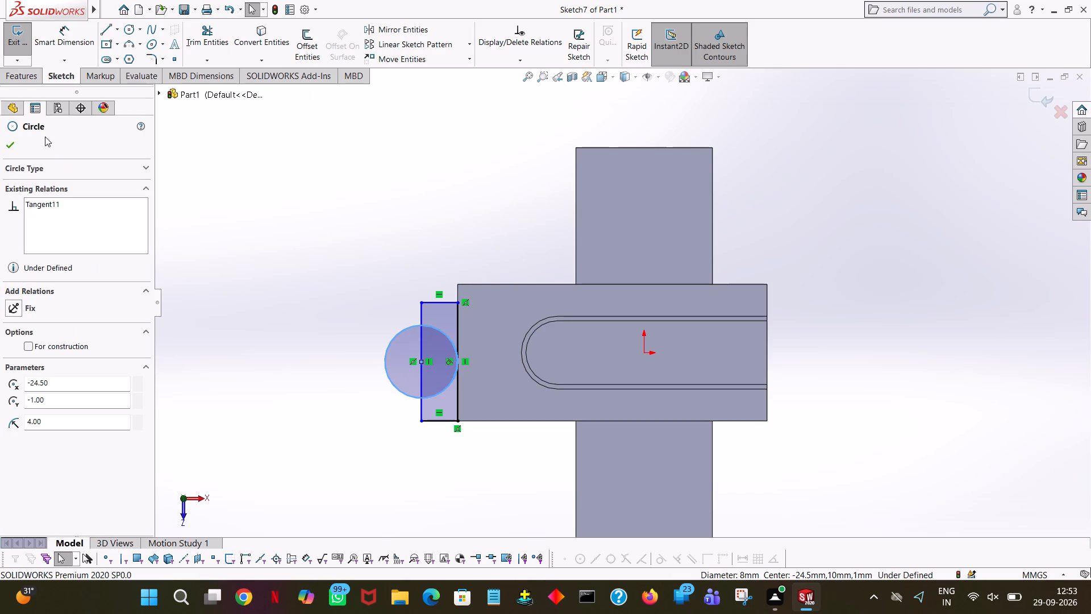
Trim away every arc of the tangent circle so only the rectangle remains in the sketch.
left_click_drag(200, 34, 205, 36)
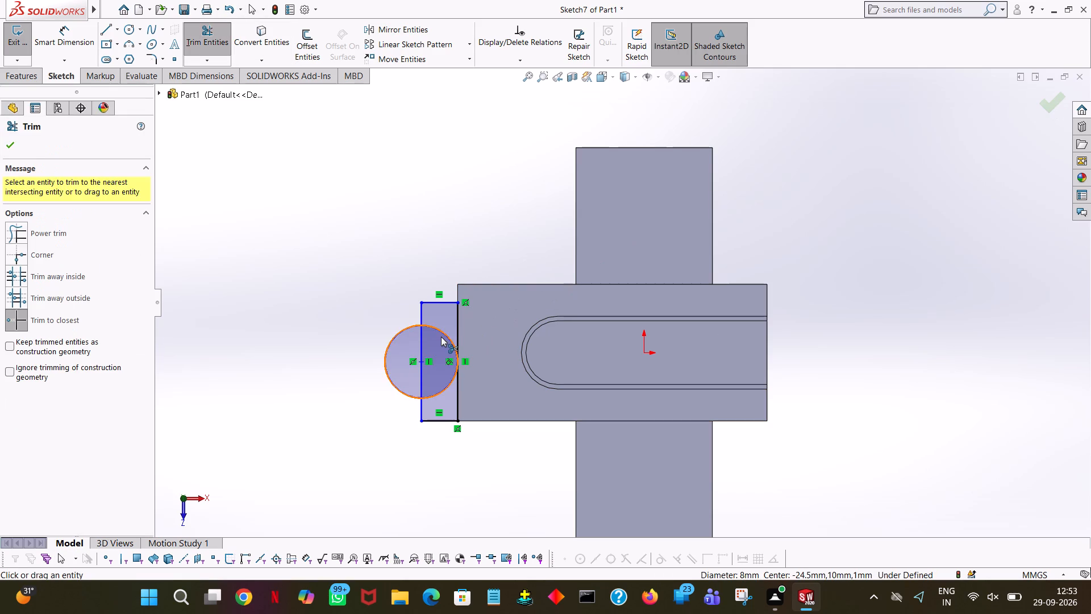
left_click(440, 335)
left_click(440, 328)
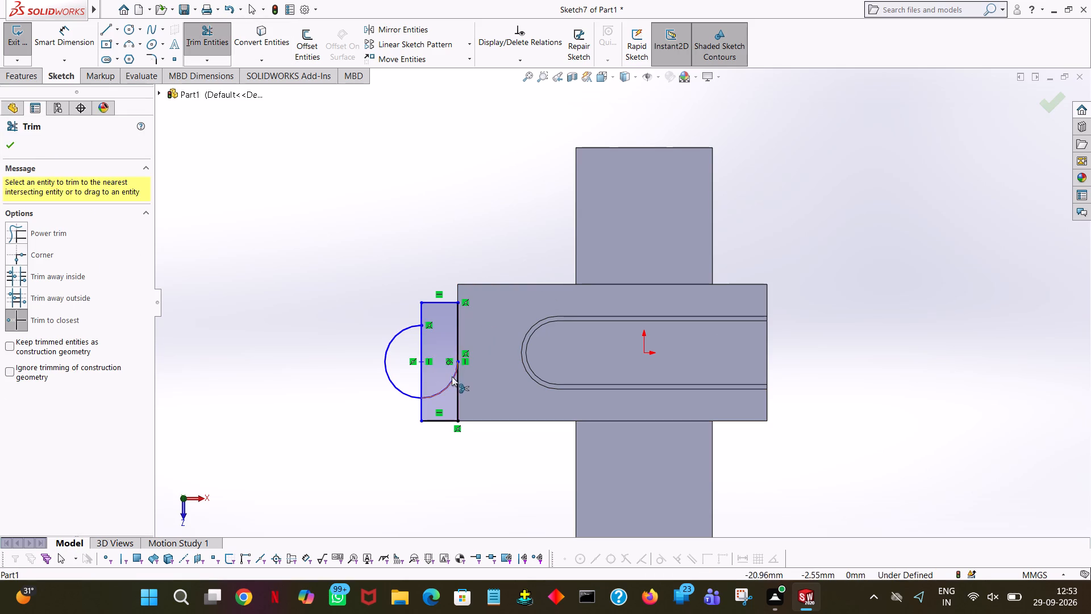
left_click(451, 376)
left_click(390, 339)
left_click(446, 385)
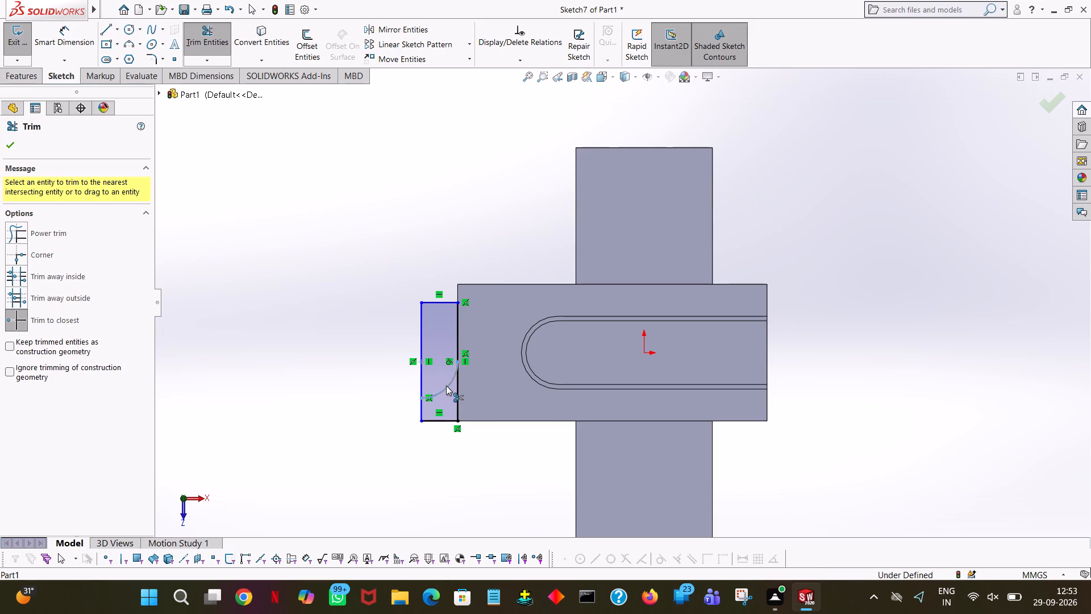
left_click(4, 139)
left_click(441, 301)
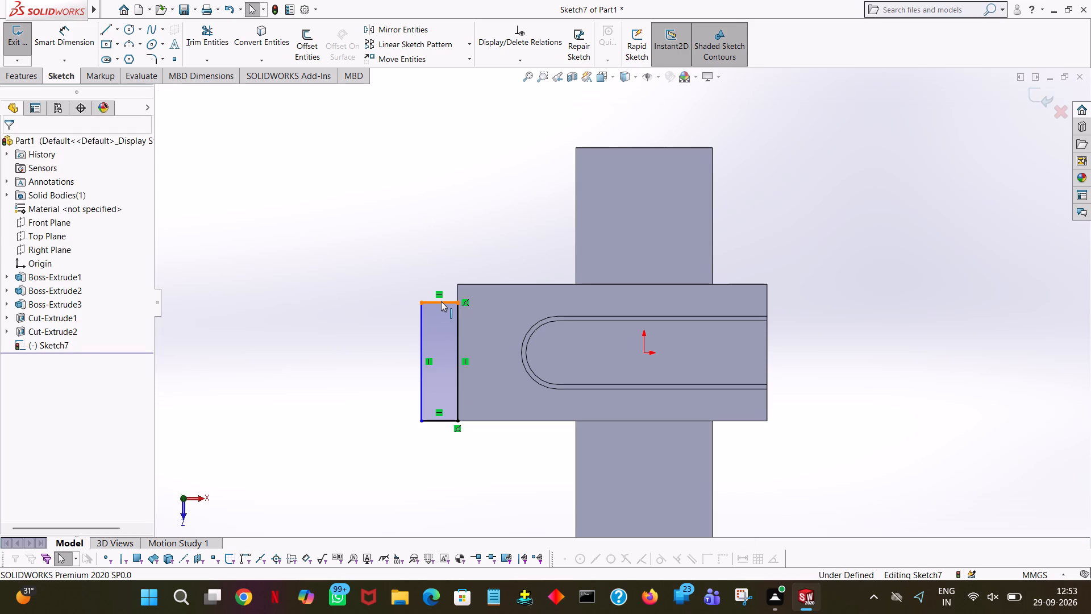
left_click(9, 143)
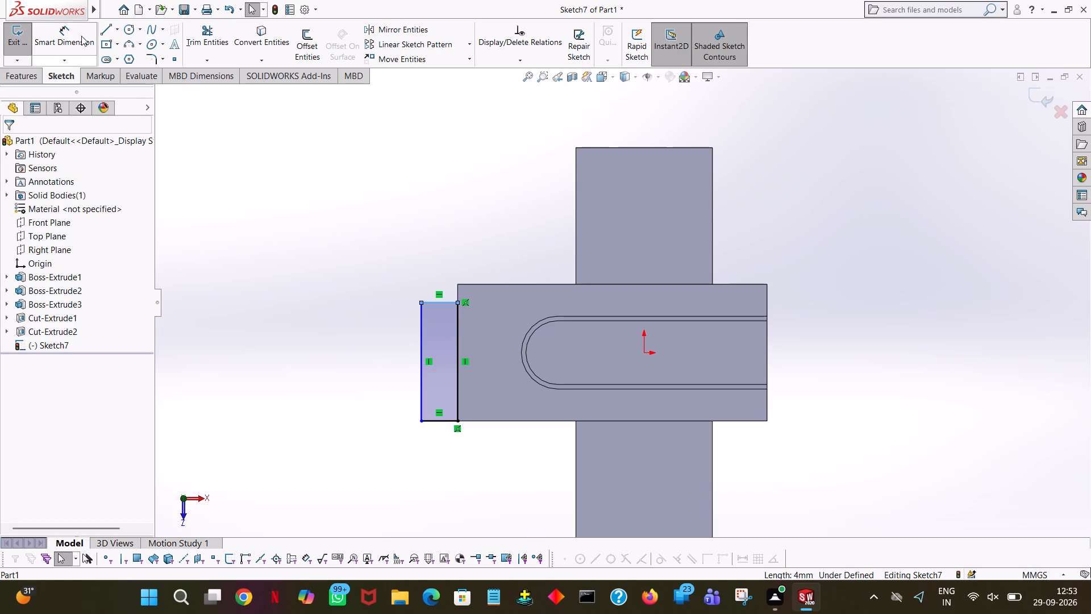
Sketch a 3.5 mm radius circle centred on the midpoint of the rectangle's outer vertical line.
left_click(124, 22)
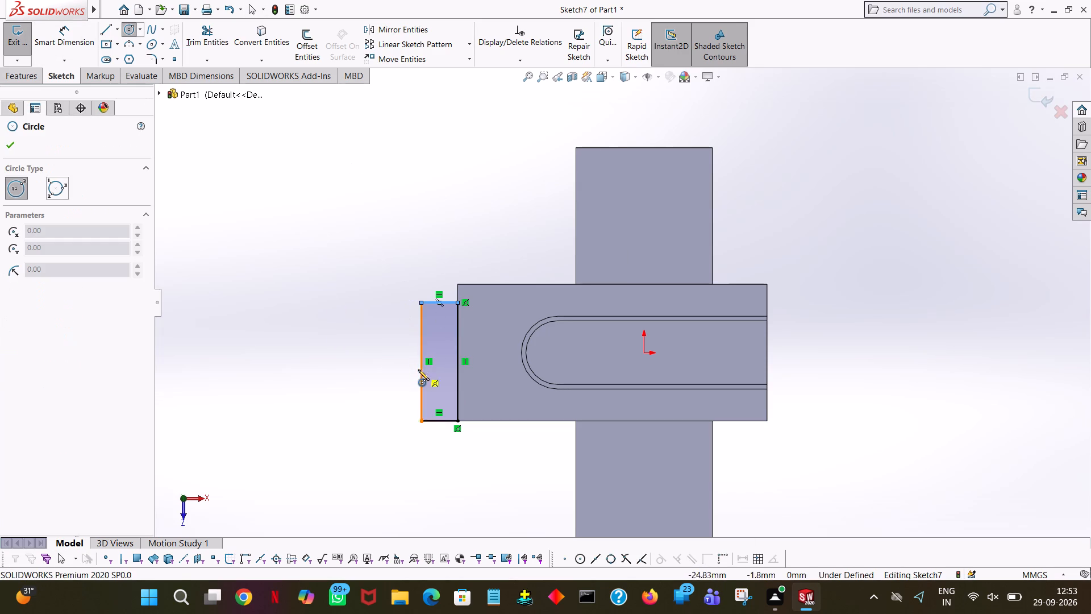
left_click(420, 362)
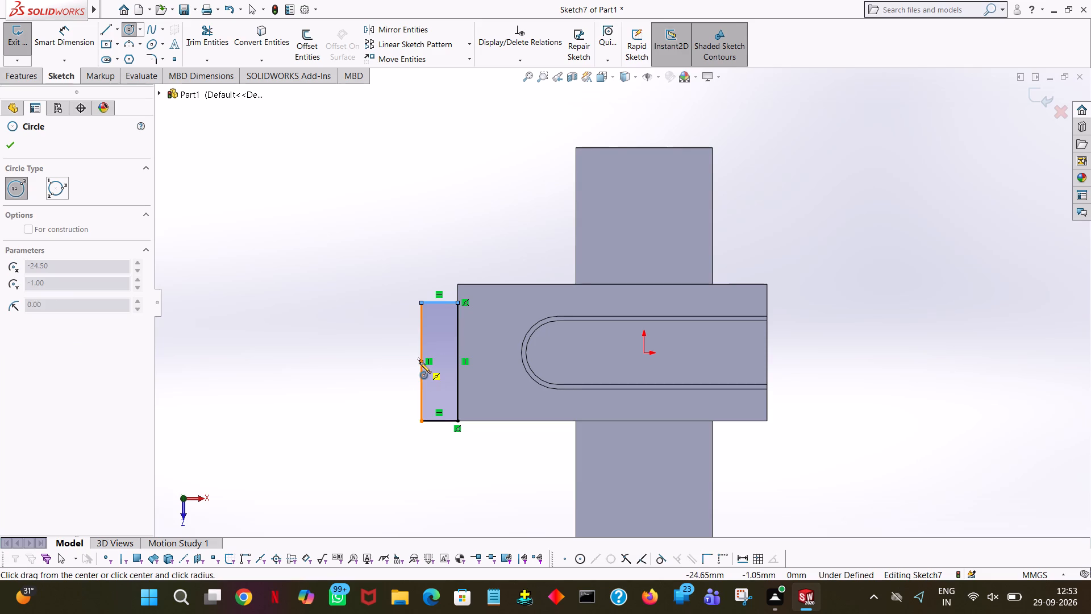
left_click(443, 353)
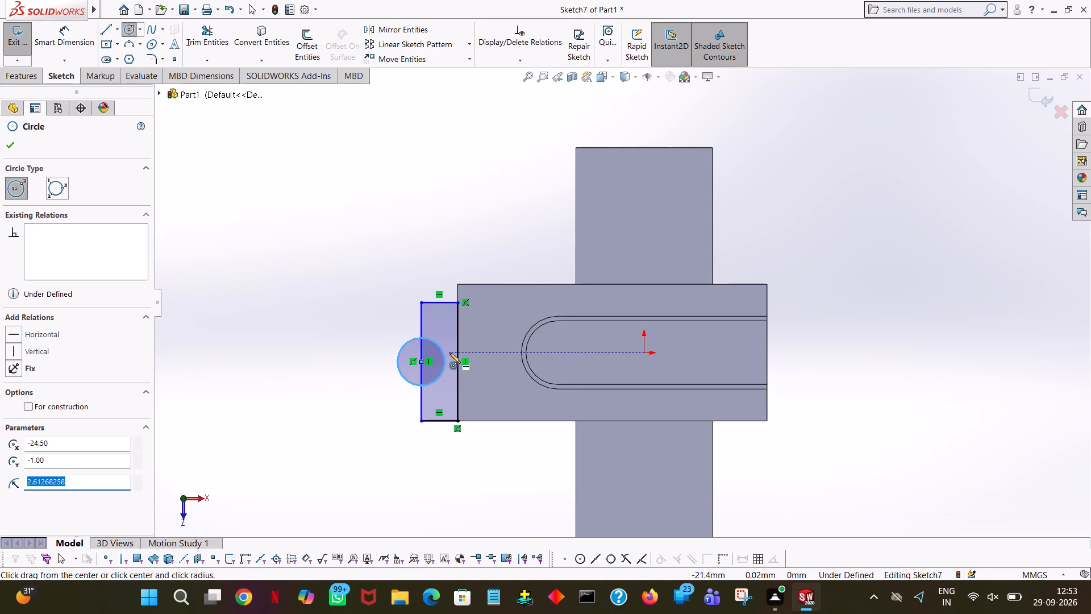
type("3.5")
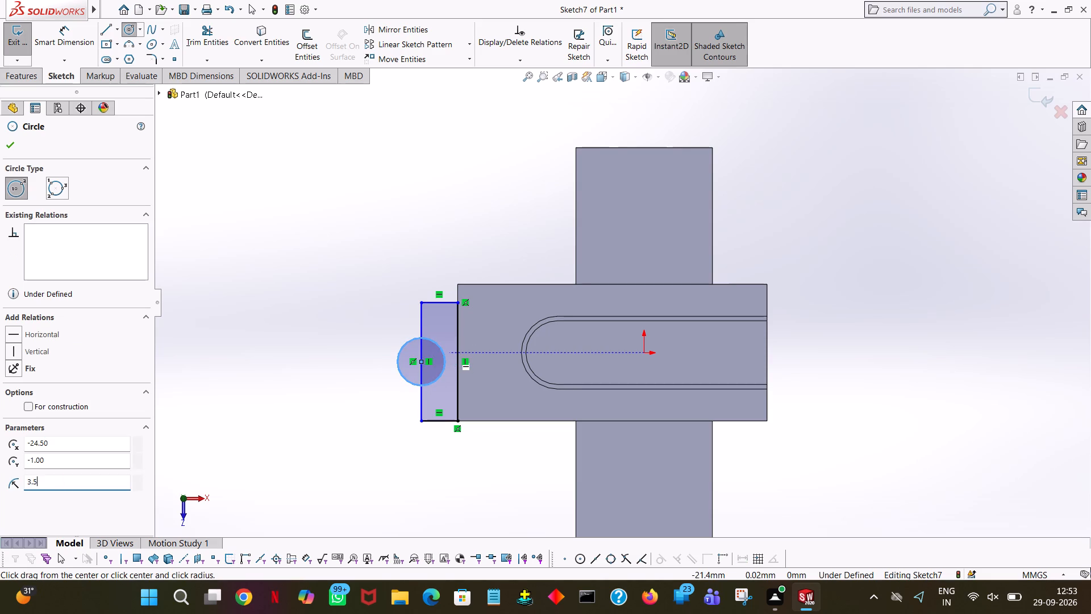
key("Return")
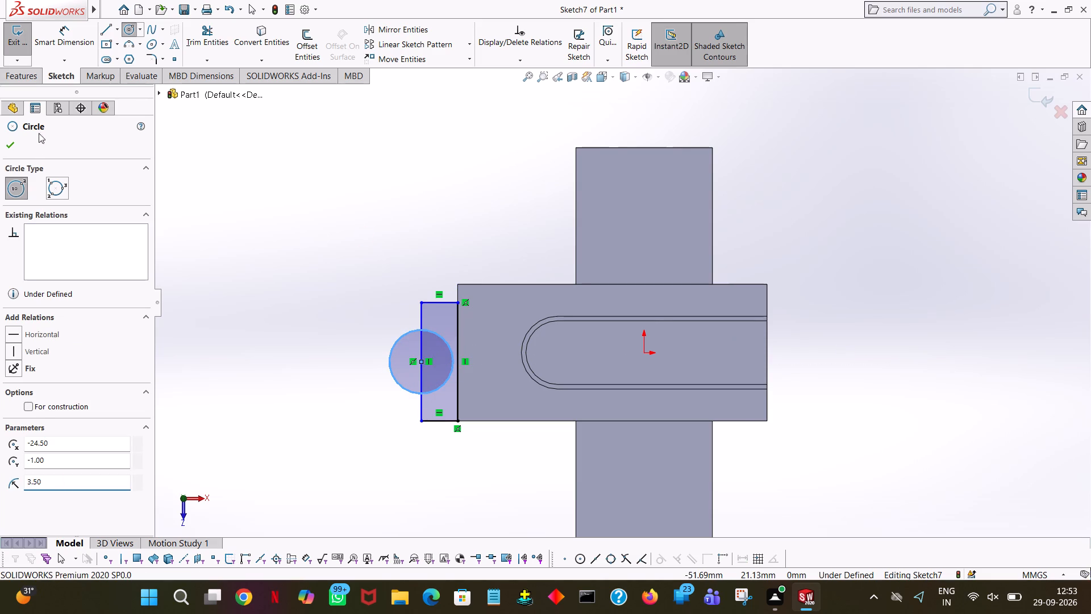
left_click(16, 148)
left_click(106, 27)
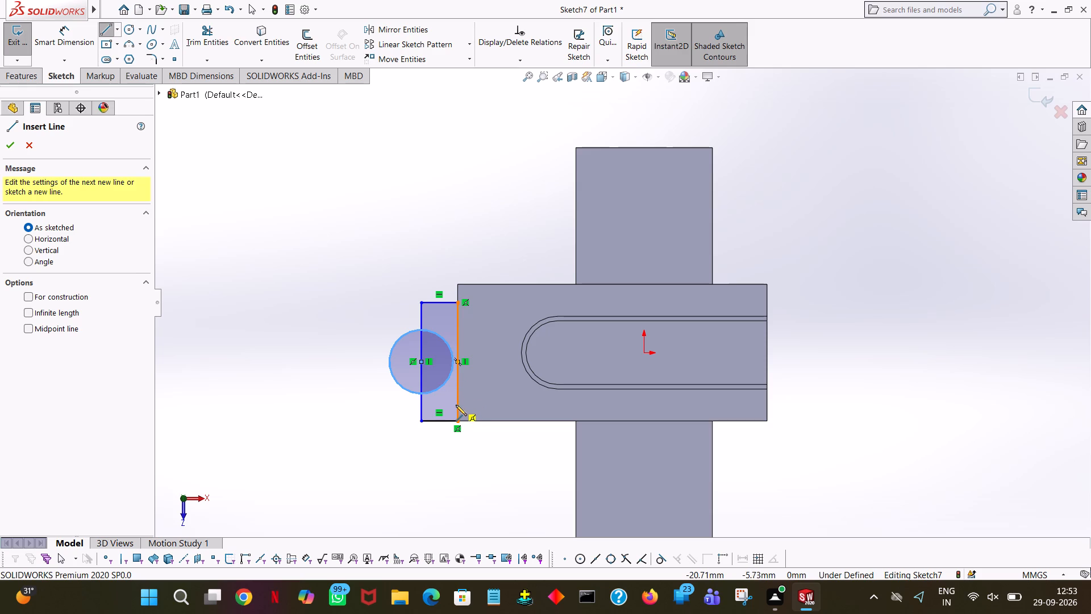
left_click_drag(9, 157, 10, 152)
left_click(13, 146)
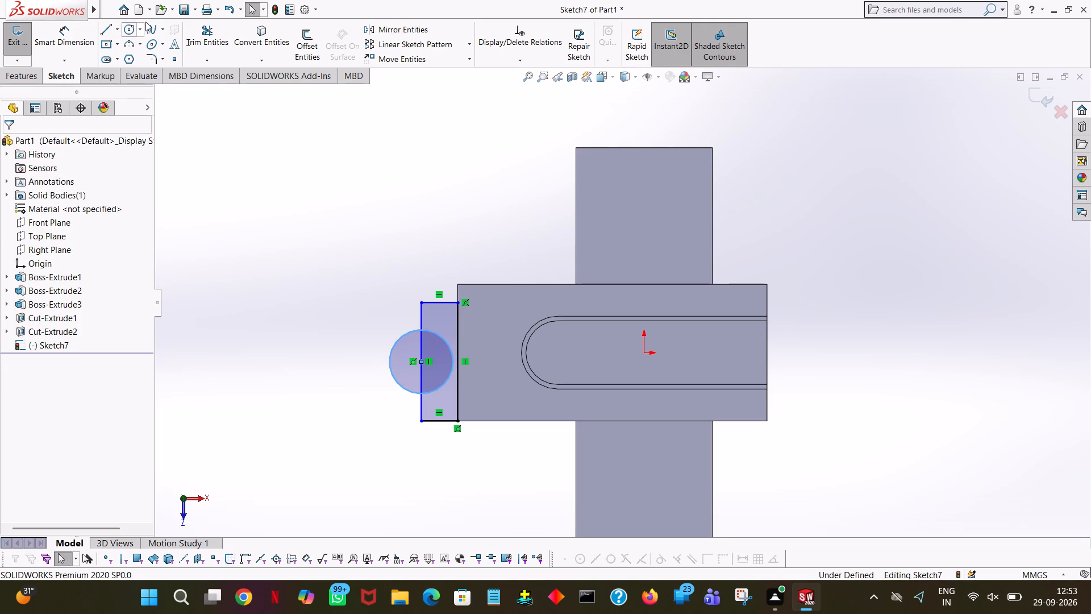
Add a concentric circle of 2 mm radius inside the 3.5 mm radius circle.
left_click(127, 24)
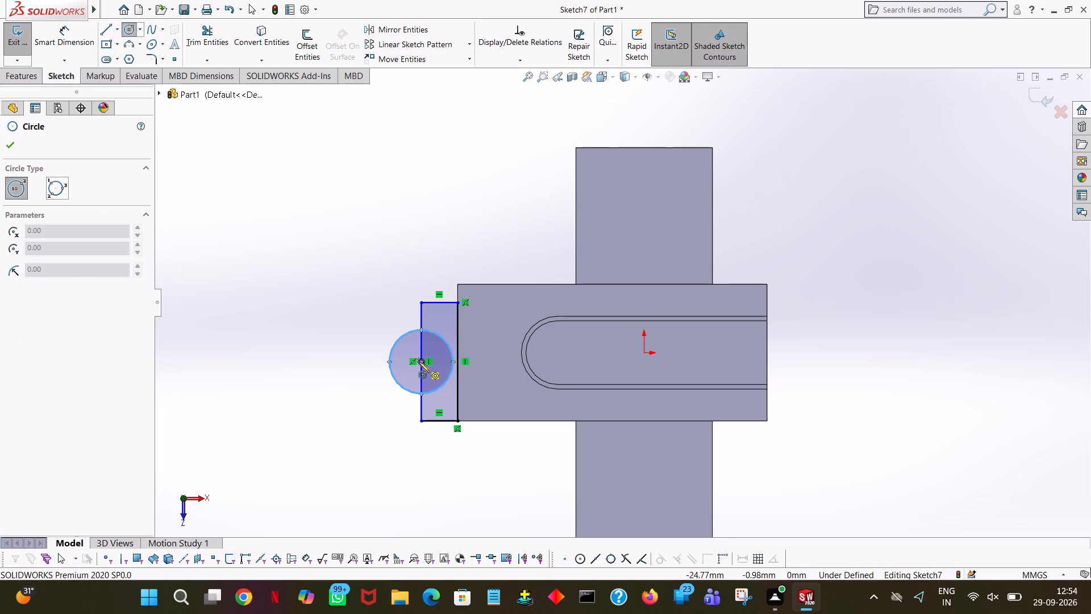
left_click(419, 362)
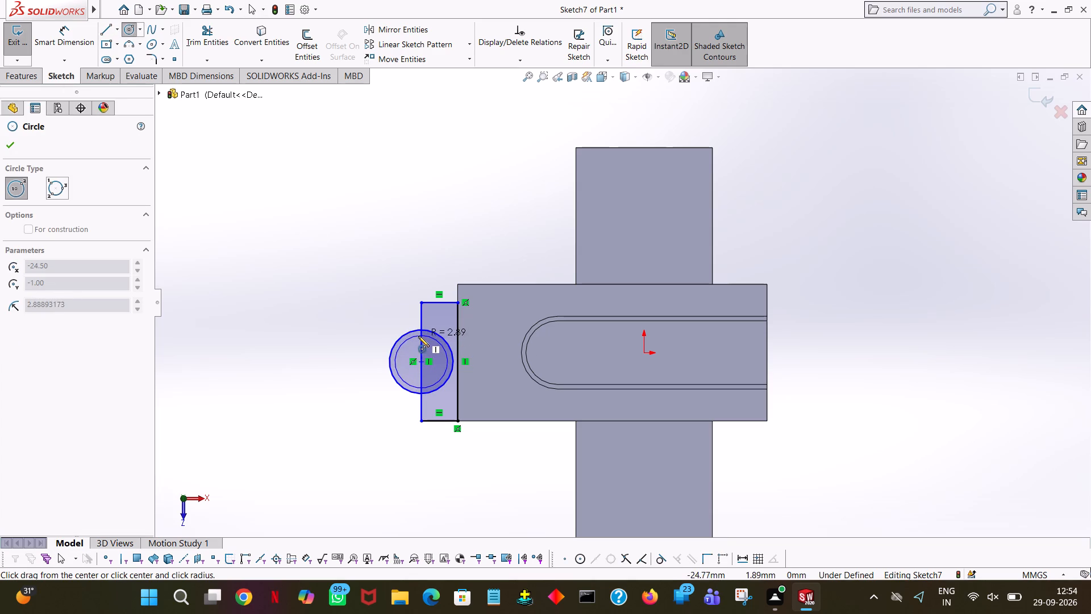
left_click(420, 340)
key("2")
key("Return")
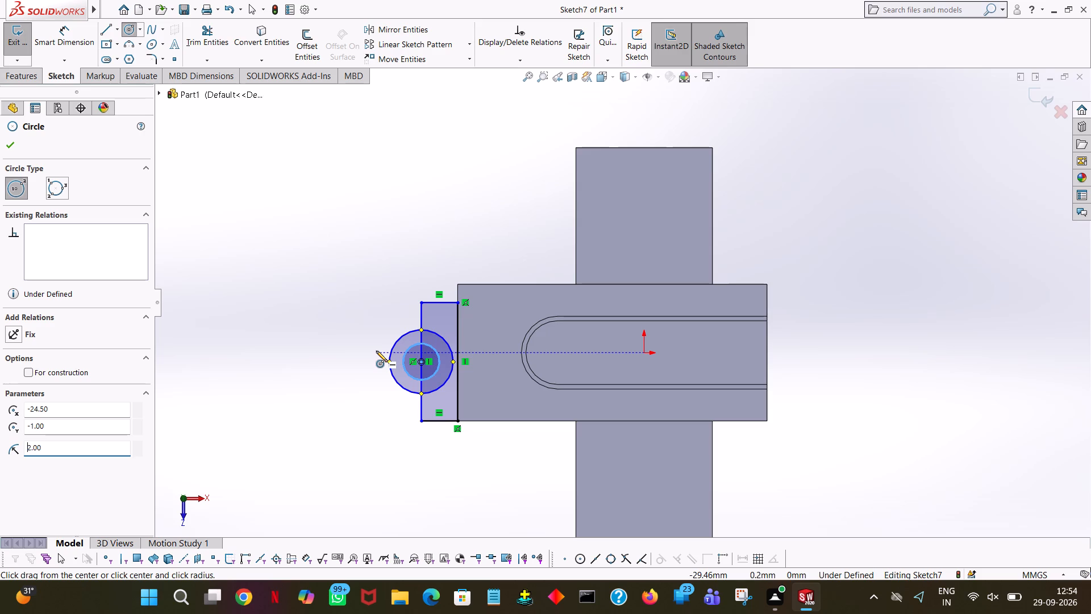
right_click(376, 351)
left_click(423, 362)
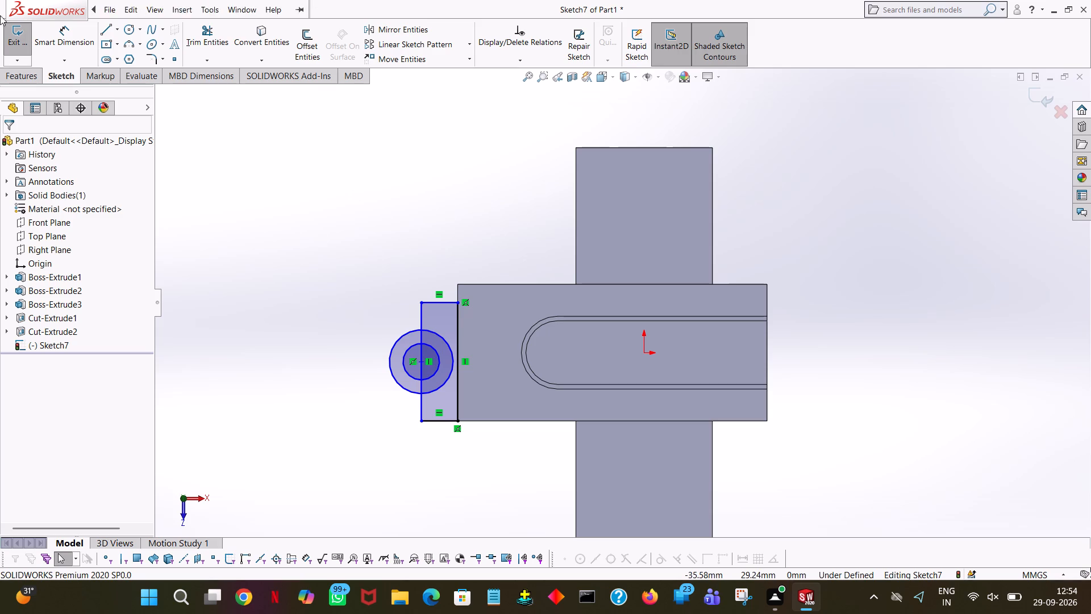
Extrude only the rectangle region outside the circles 3 mm in Direction 1 and 7 mm in Direction 2, merged with the block.
left_click(13, 77)
left_click(22, 53)
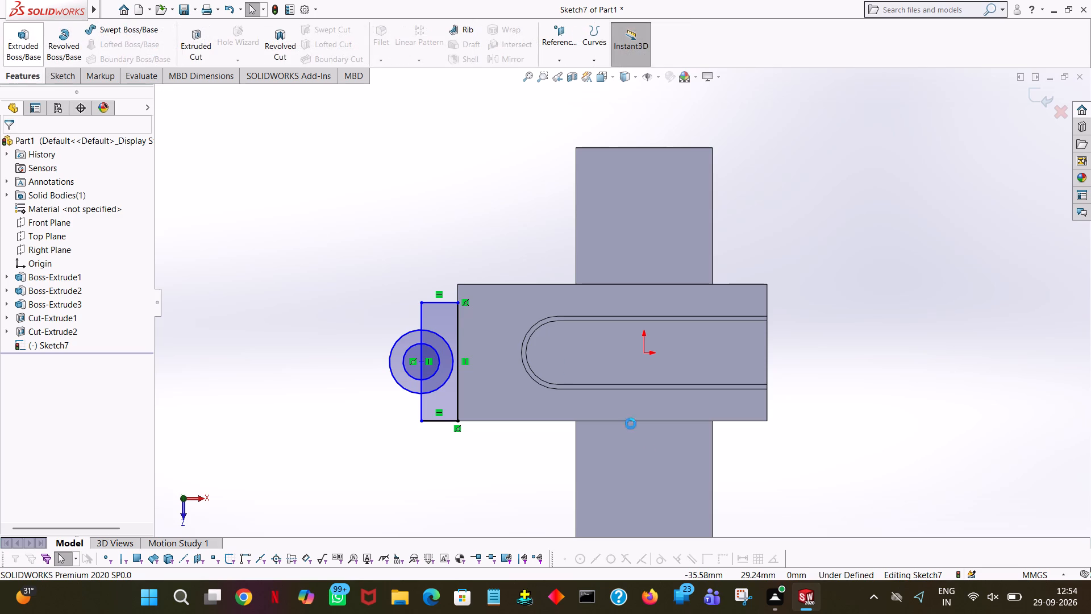
middle_click_drag(812, 390, 795, 277)
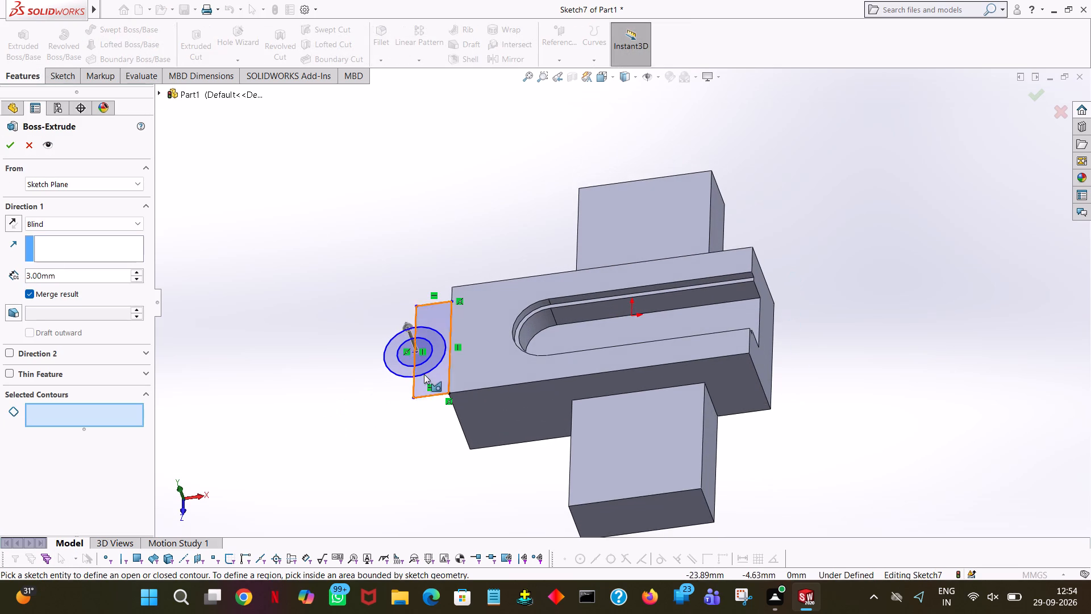
left_click(439, 379)
middle_click_drag(370, 390, 365, 380)
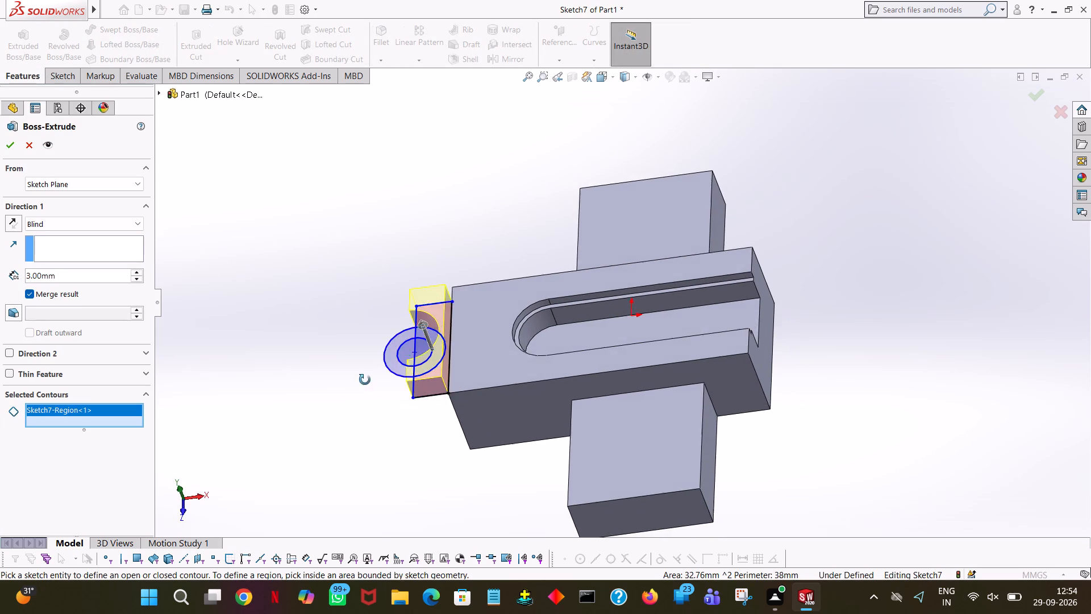
middle_click_drag(365, 380, 415, 375)
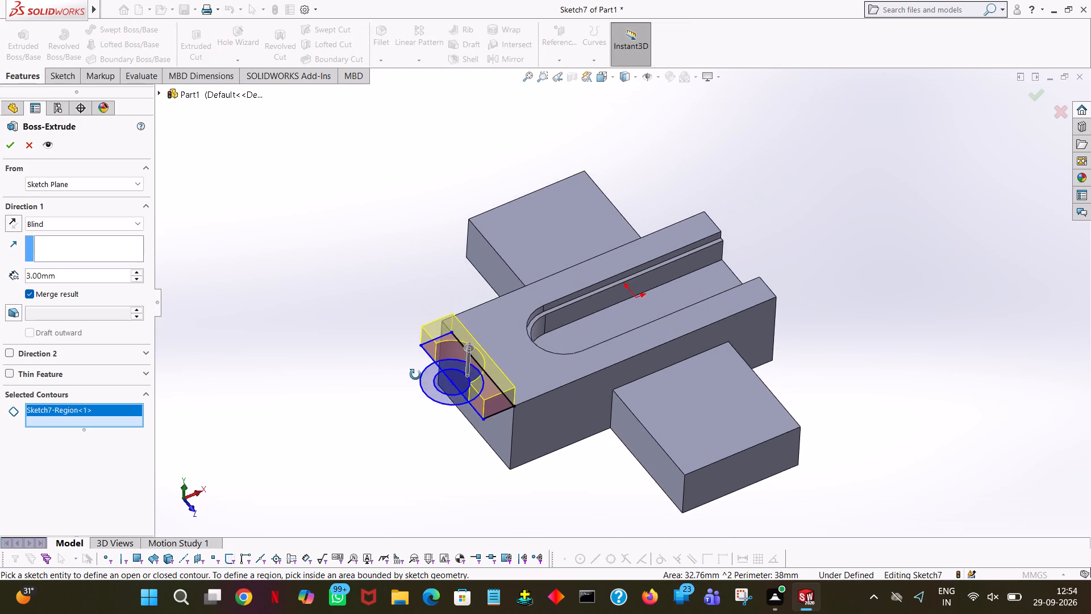
middle_click_drag(415, 375, 416, 408)
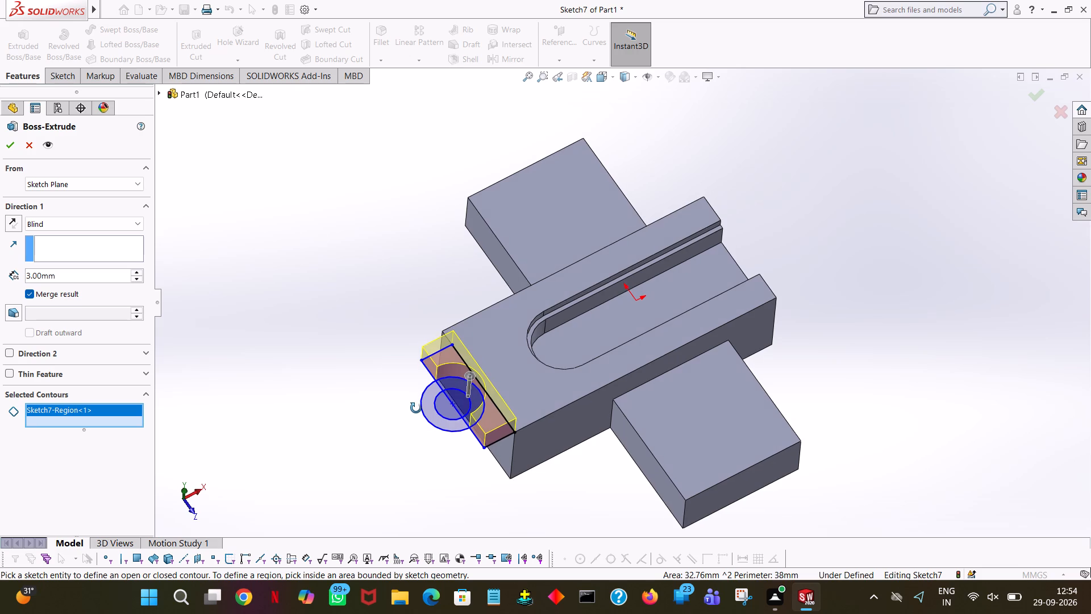
middle_click_drag(416, 408, 418, 454)
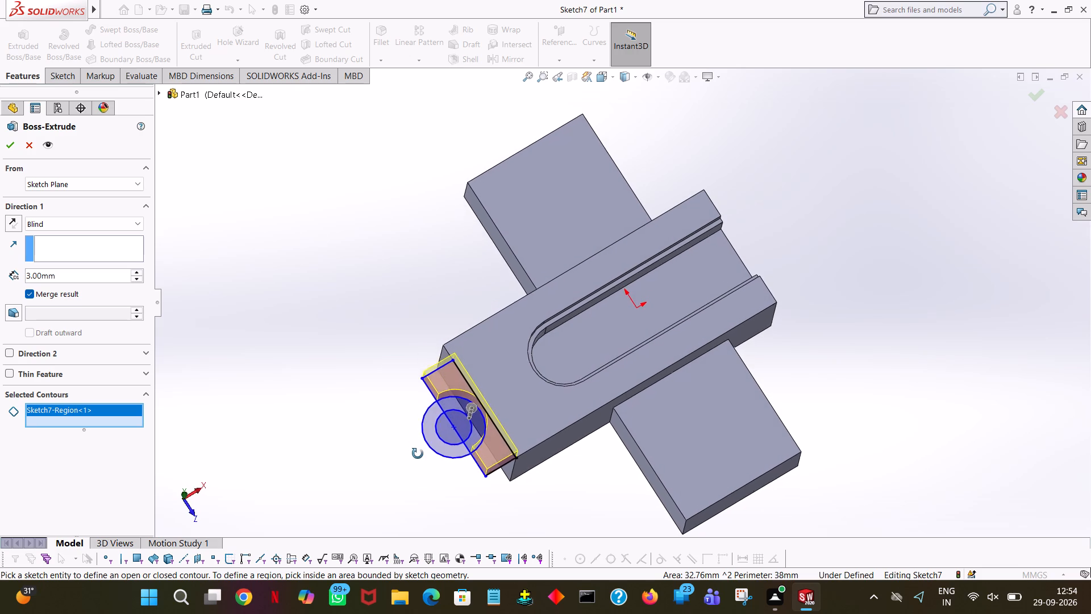
middle_click_drag(418, 454, 418, 461)
middle_click(418, 461)
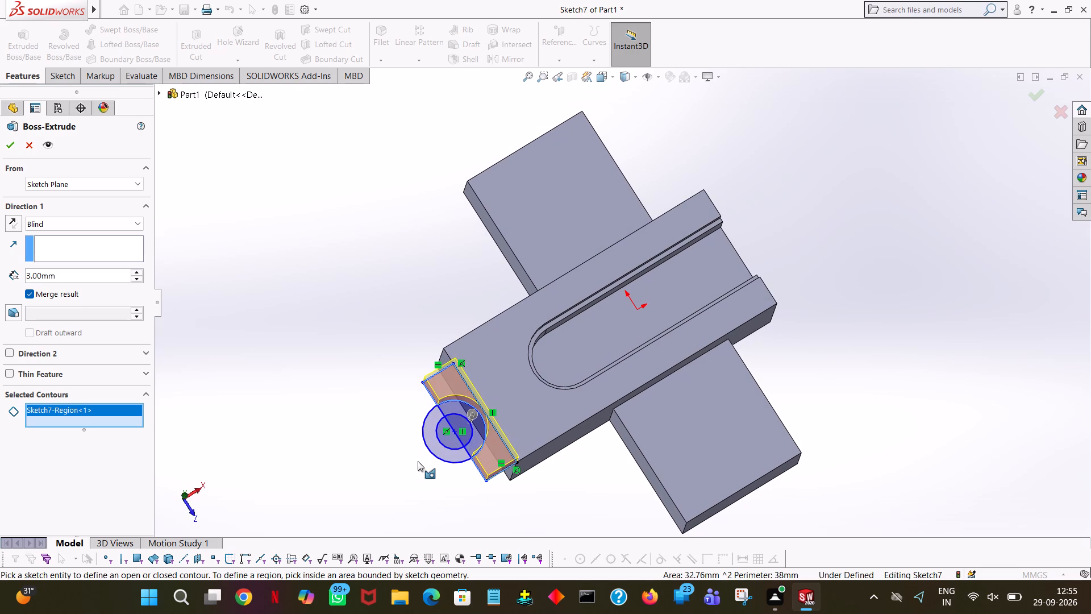
middle_click_drag(418, 461, 417, 489)
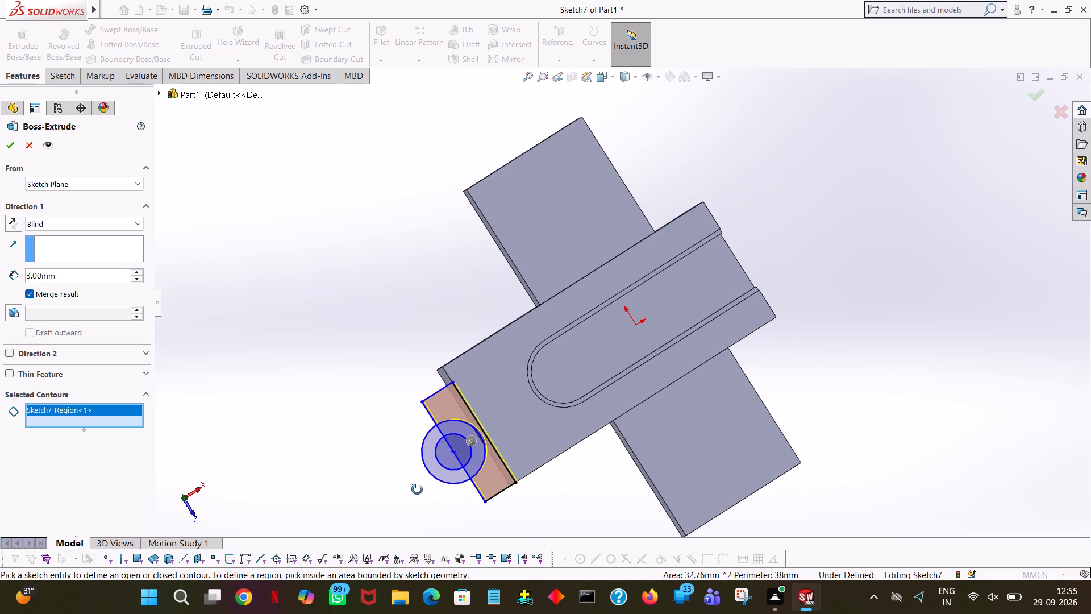
middle_click_drag(417, 489, 417, 491)
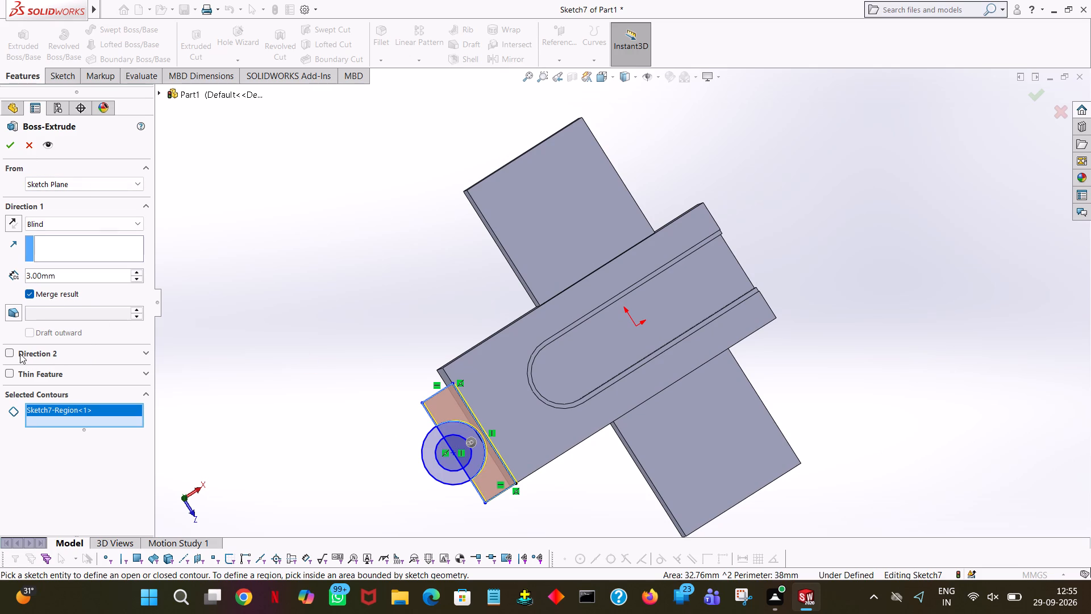
left_click_drag(20, 354, 30, 353)
left_click(71, 392)
left_click(71, 392)
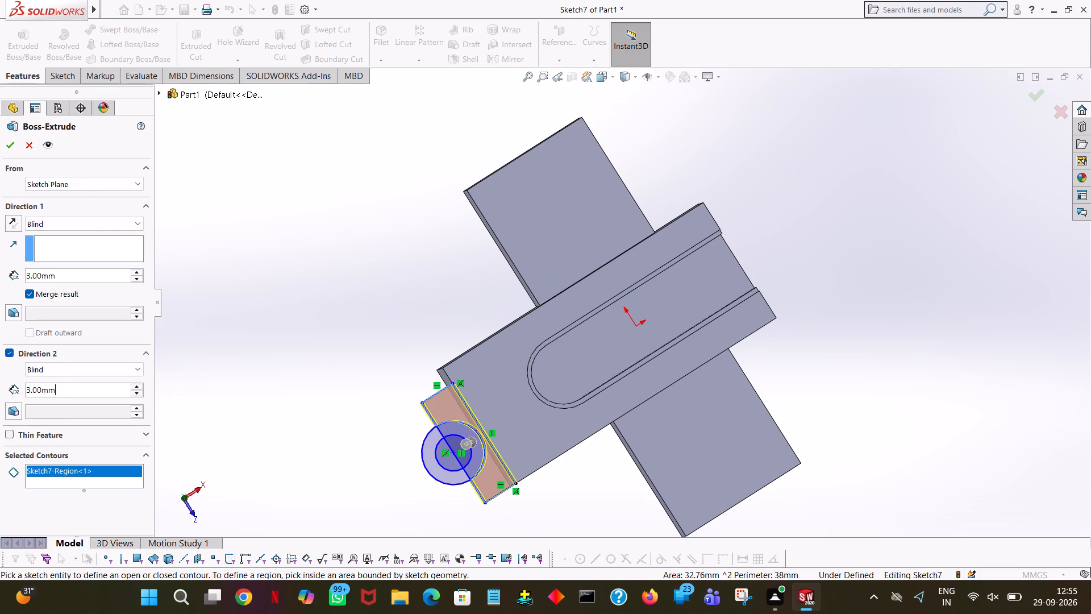
key("7")
left_click(261, 258)
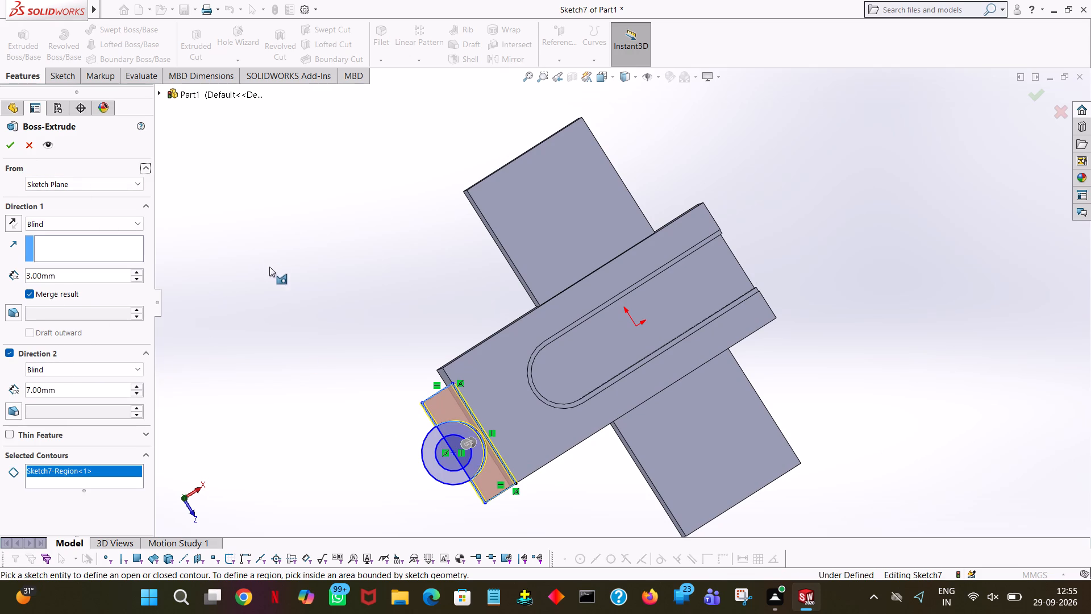
left_click(9, 148)
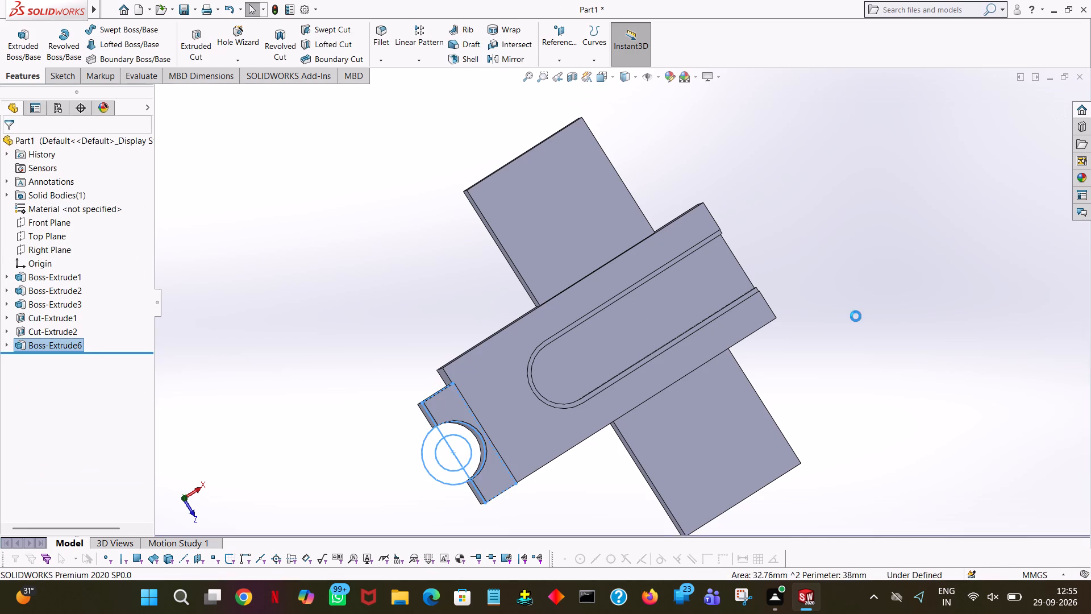
left_click(856, 316)
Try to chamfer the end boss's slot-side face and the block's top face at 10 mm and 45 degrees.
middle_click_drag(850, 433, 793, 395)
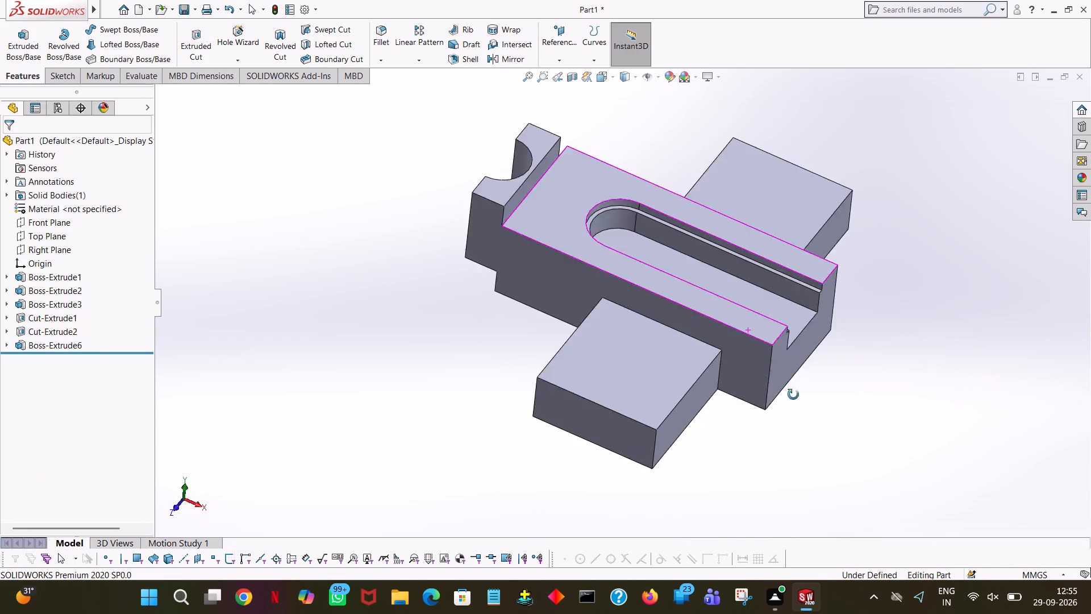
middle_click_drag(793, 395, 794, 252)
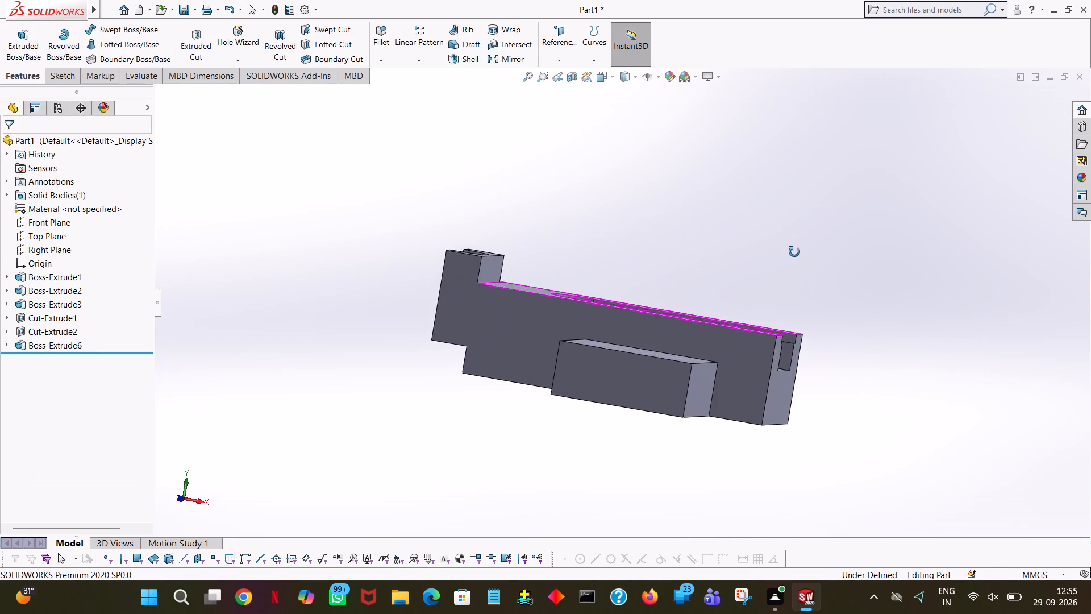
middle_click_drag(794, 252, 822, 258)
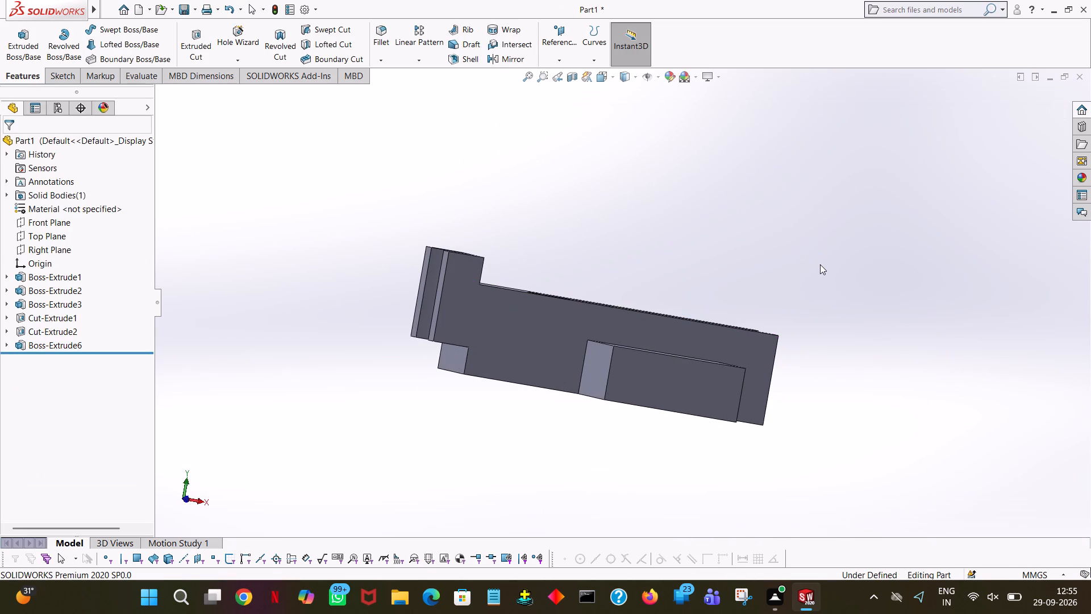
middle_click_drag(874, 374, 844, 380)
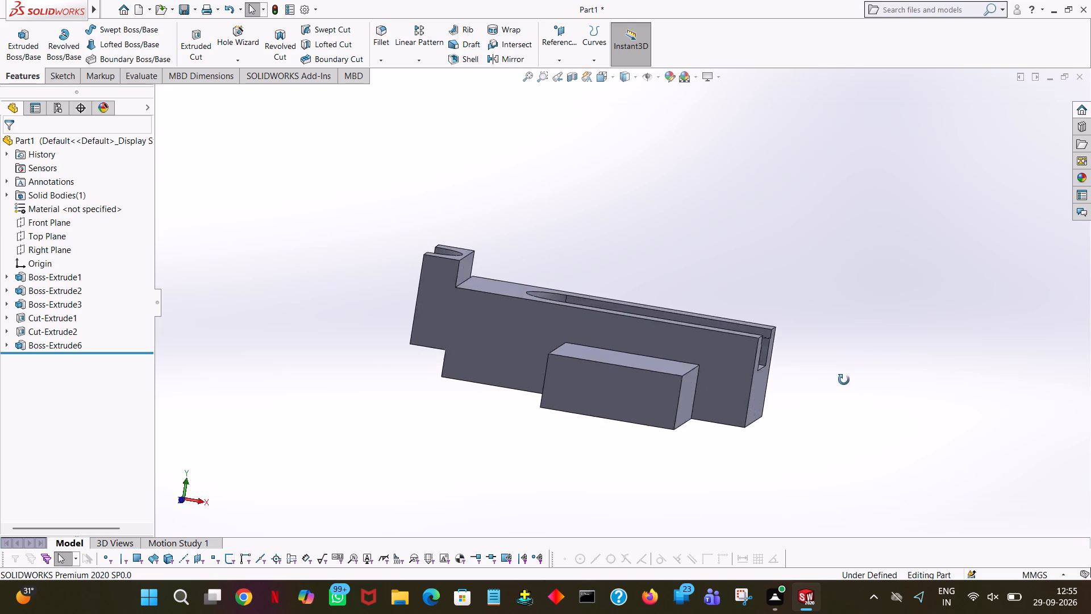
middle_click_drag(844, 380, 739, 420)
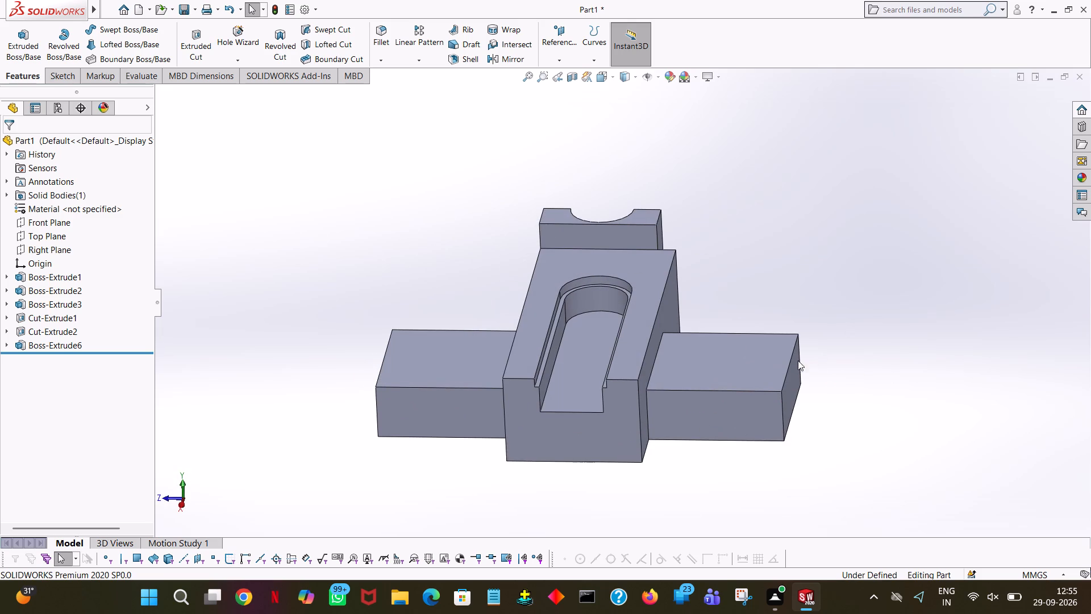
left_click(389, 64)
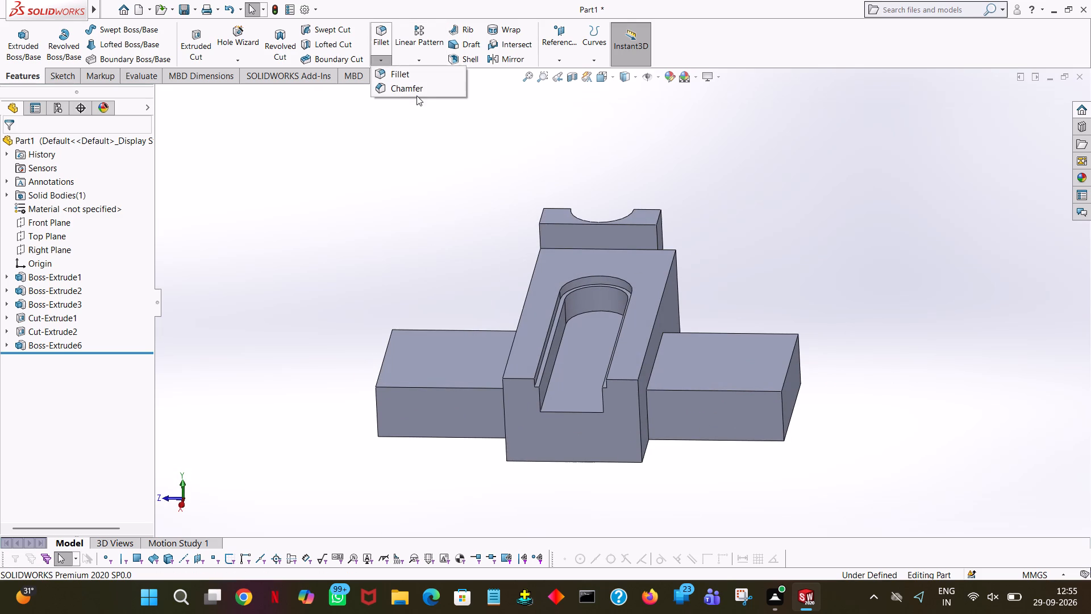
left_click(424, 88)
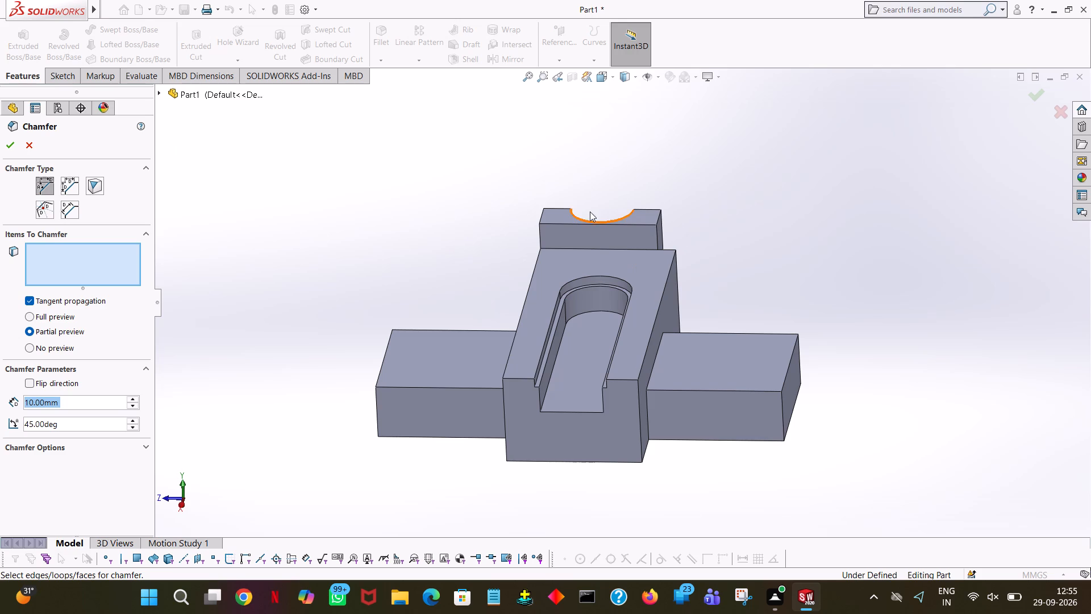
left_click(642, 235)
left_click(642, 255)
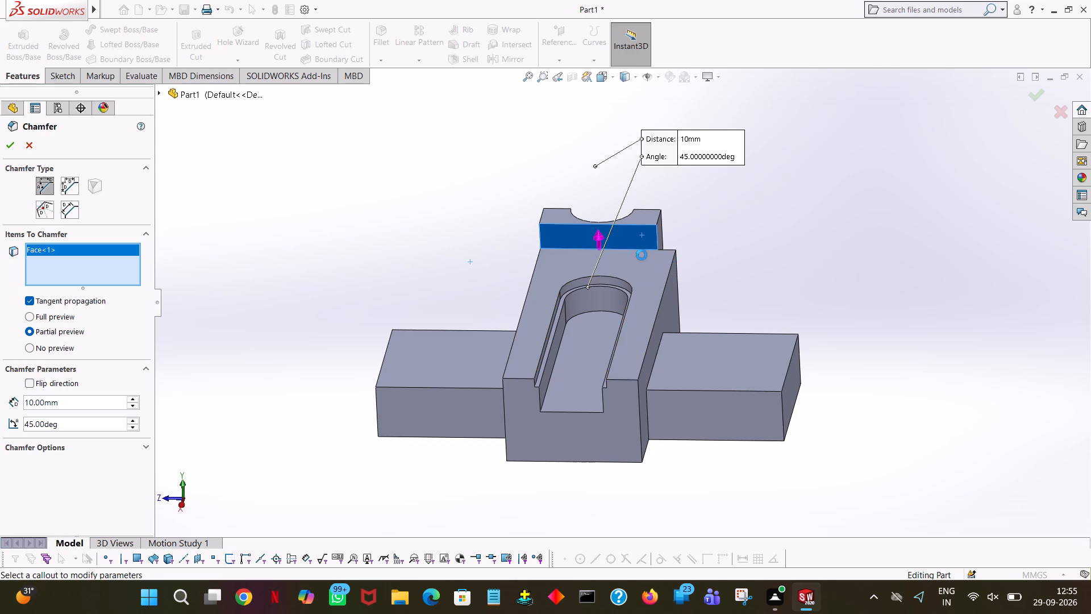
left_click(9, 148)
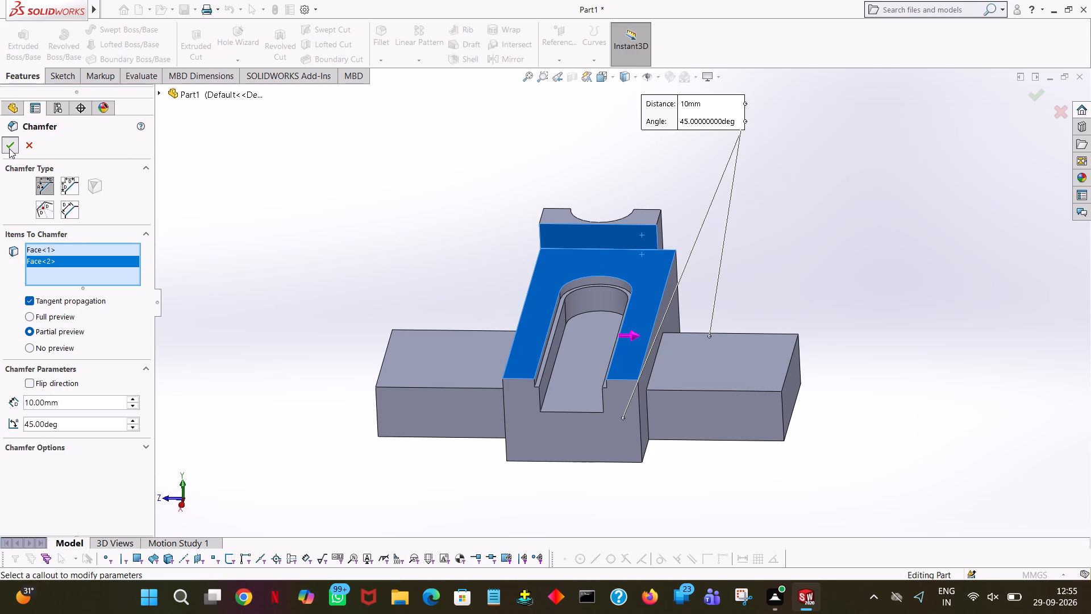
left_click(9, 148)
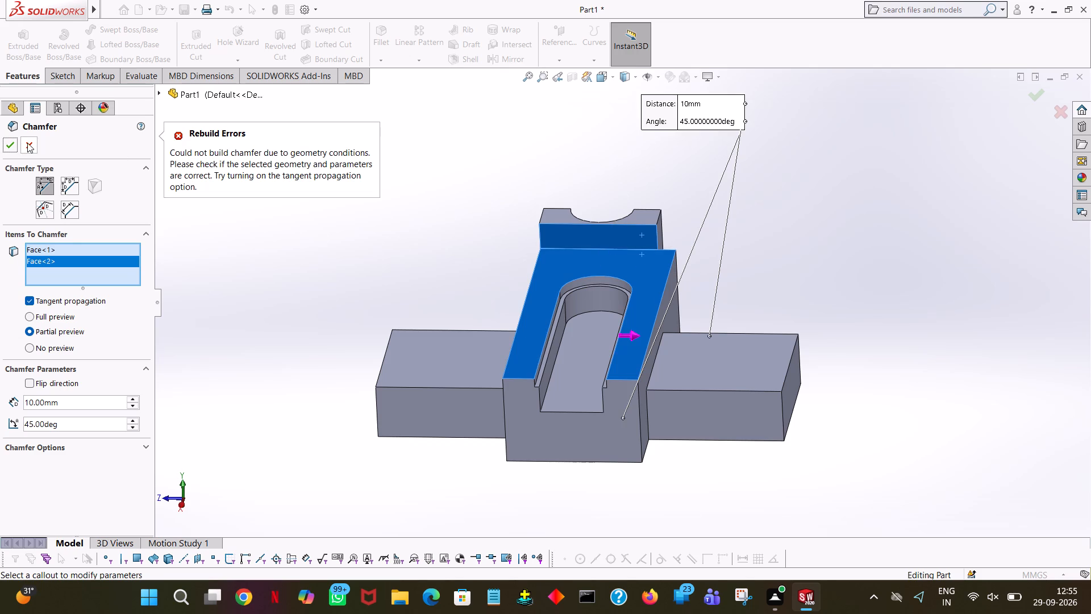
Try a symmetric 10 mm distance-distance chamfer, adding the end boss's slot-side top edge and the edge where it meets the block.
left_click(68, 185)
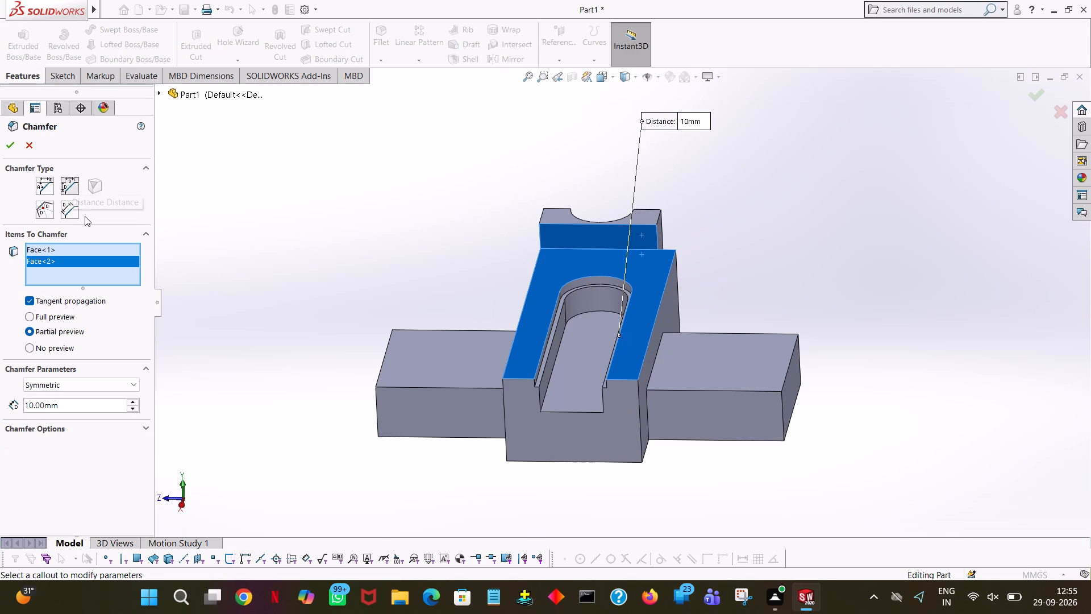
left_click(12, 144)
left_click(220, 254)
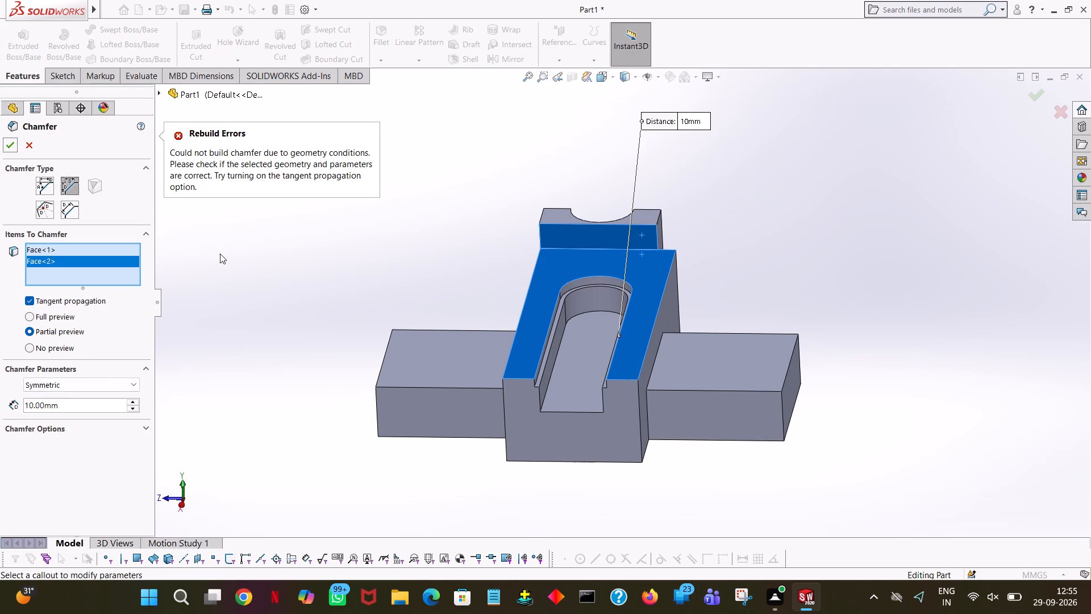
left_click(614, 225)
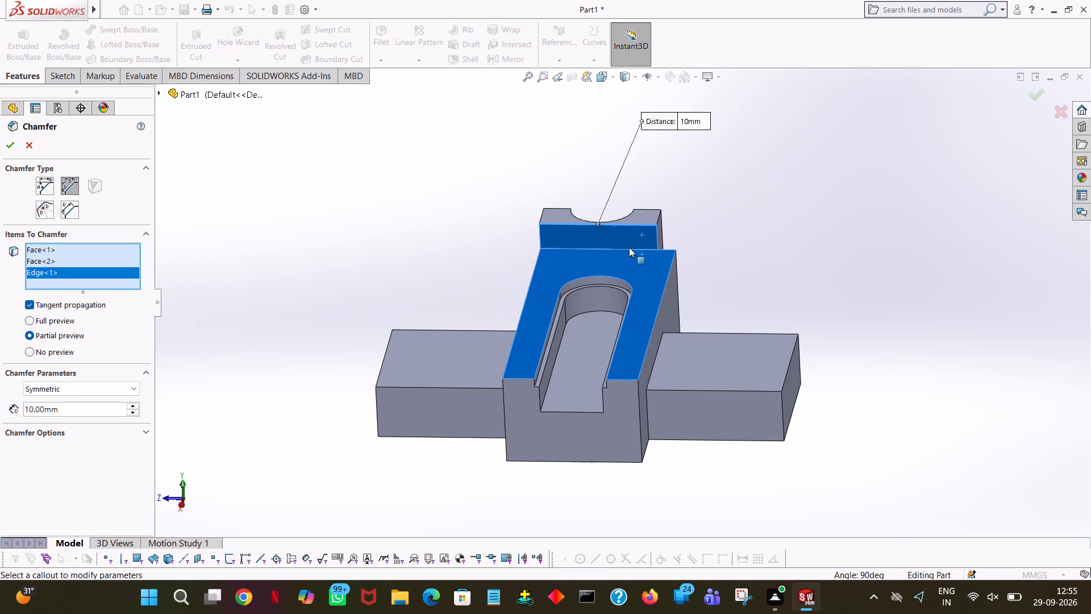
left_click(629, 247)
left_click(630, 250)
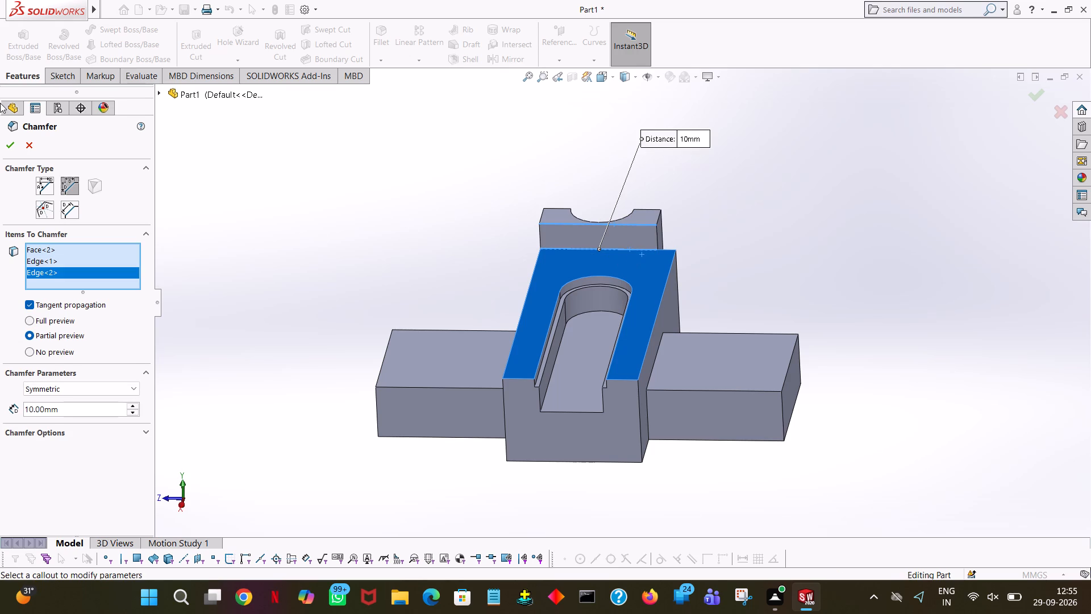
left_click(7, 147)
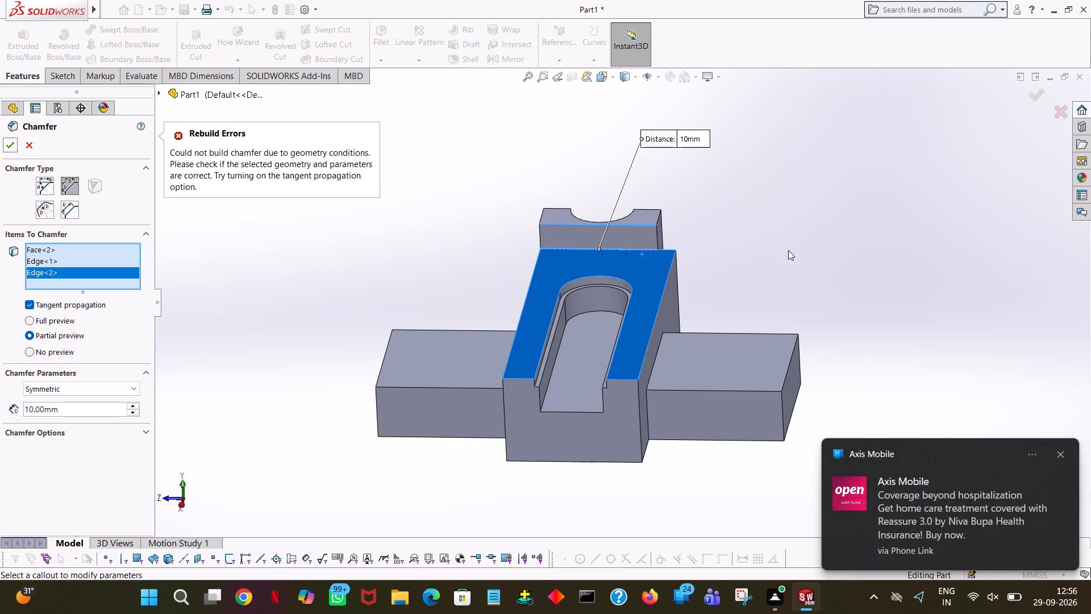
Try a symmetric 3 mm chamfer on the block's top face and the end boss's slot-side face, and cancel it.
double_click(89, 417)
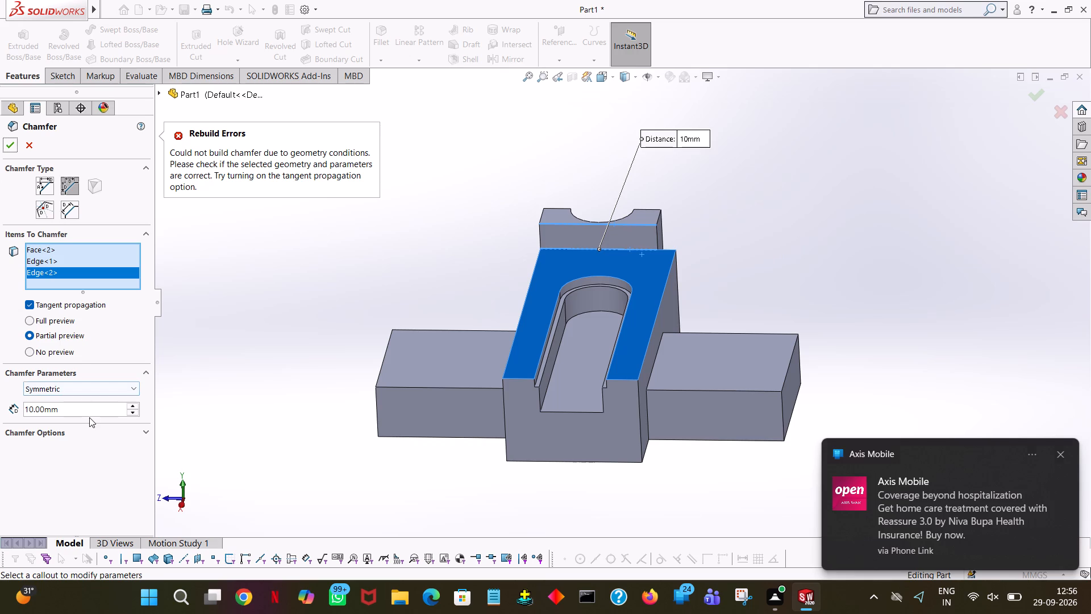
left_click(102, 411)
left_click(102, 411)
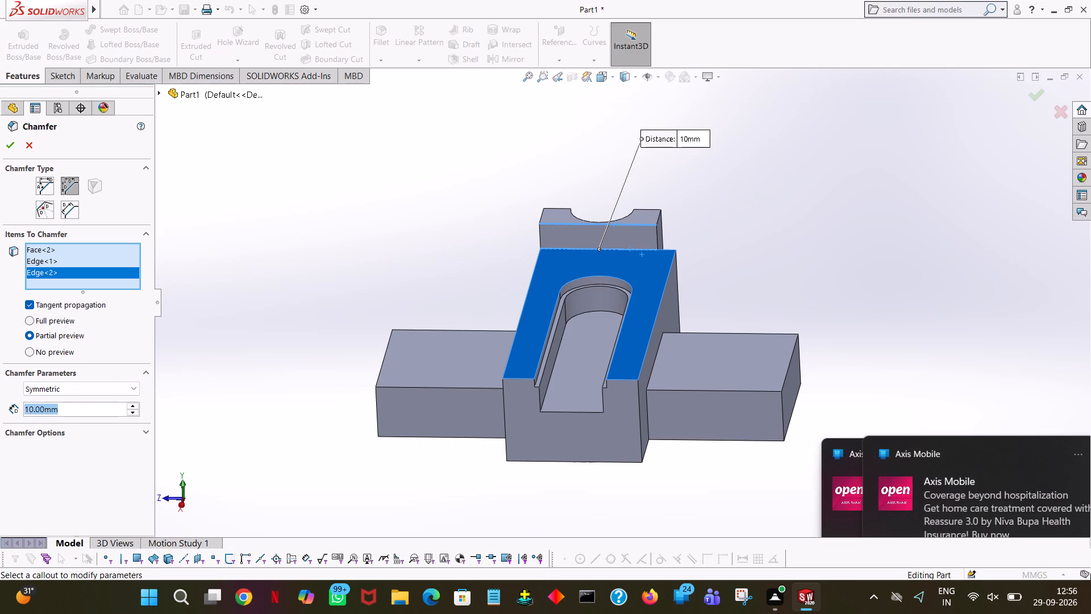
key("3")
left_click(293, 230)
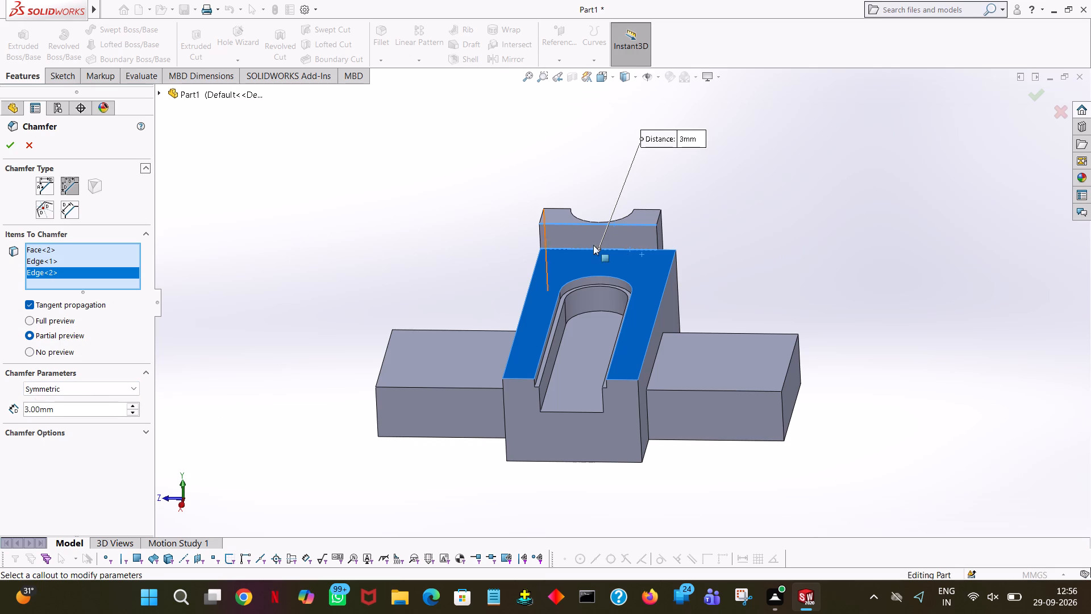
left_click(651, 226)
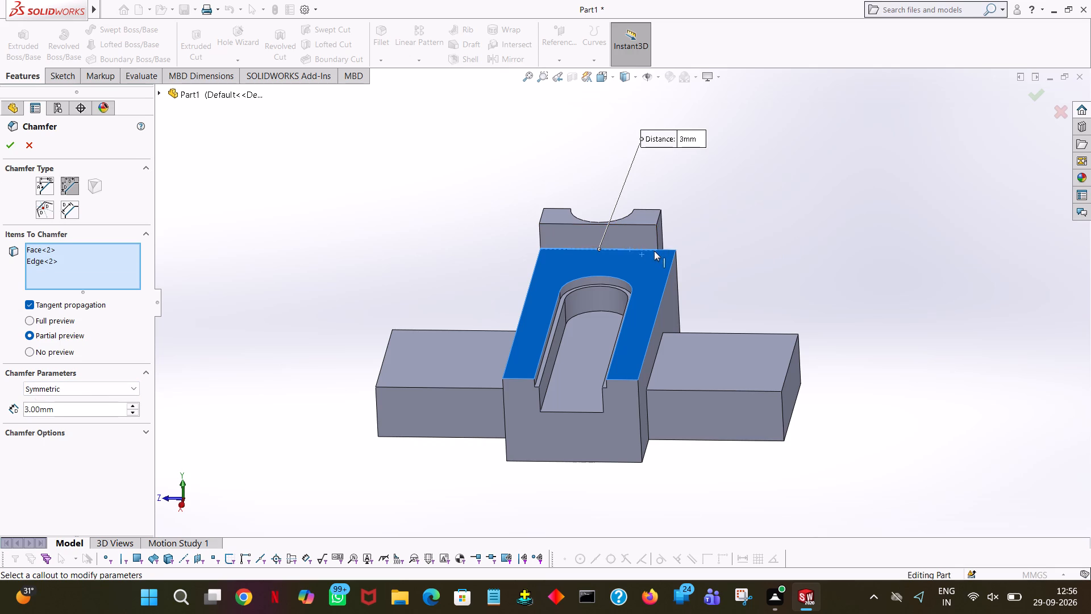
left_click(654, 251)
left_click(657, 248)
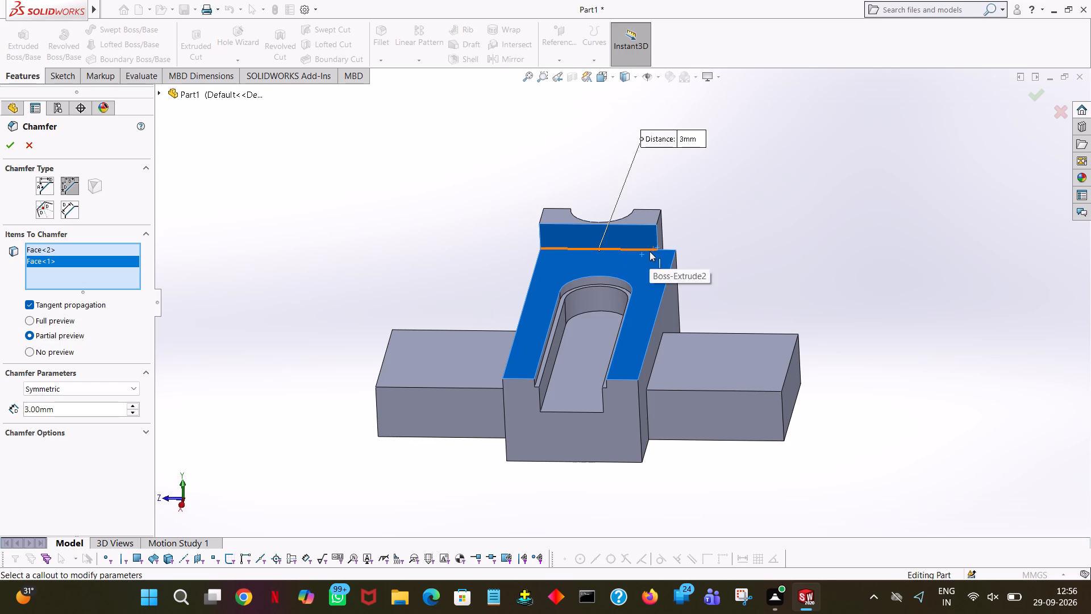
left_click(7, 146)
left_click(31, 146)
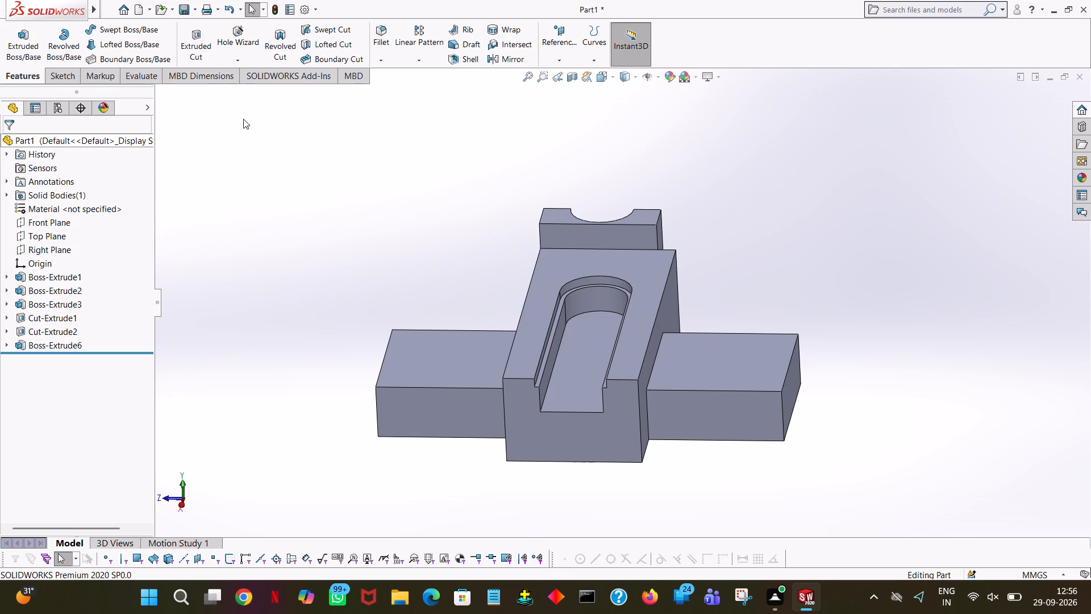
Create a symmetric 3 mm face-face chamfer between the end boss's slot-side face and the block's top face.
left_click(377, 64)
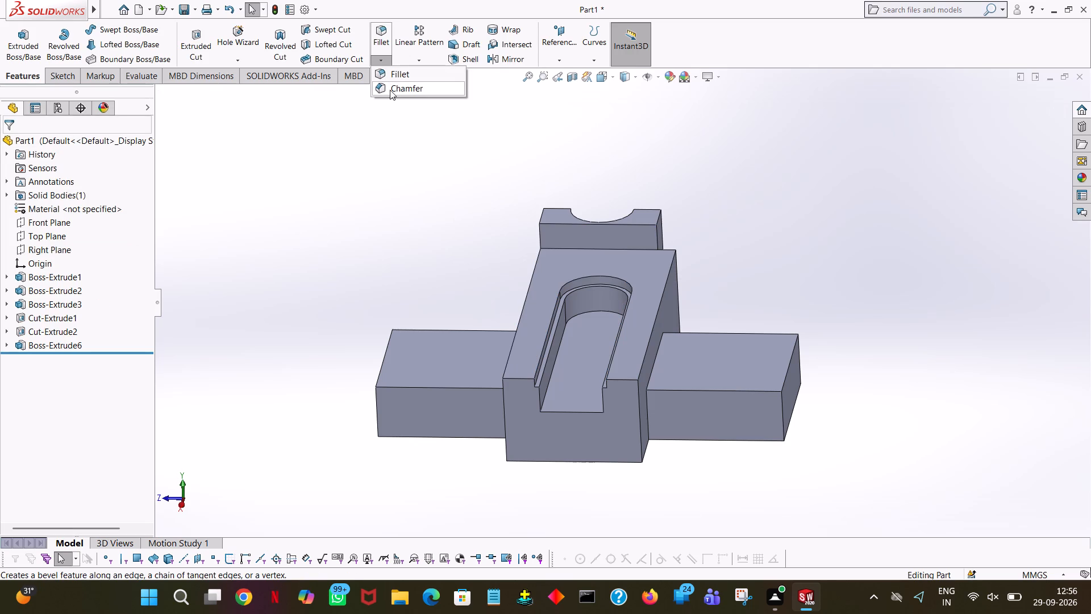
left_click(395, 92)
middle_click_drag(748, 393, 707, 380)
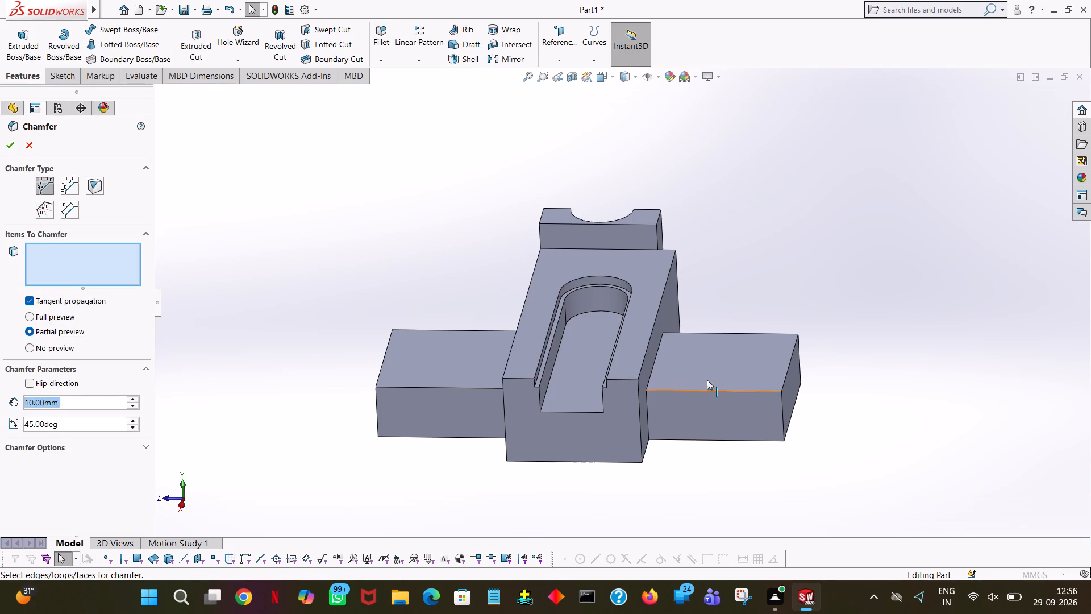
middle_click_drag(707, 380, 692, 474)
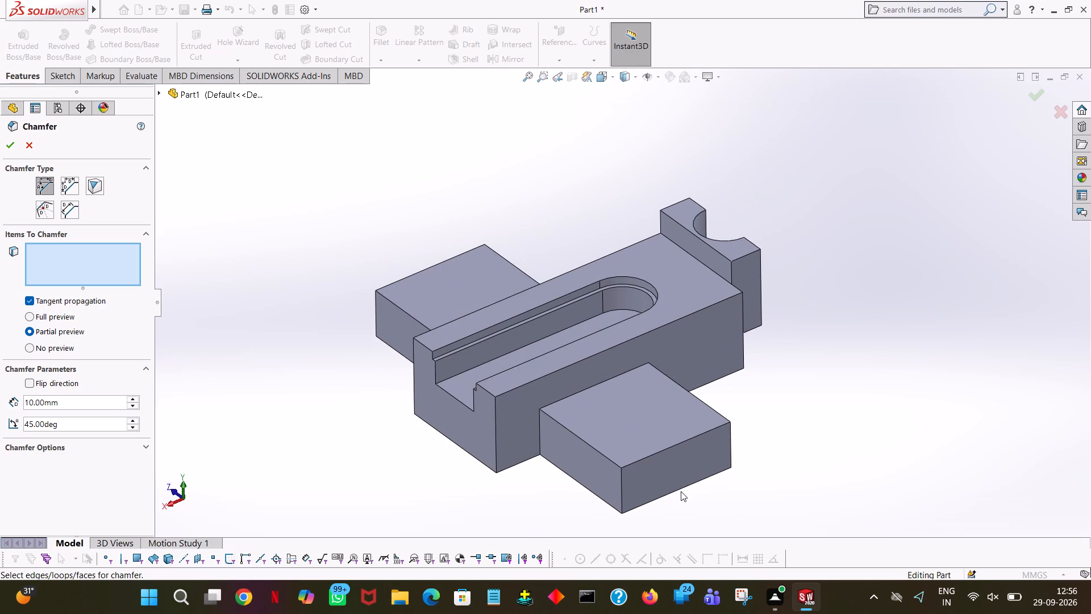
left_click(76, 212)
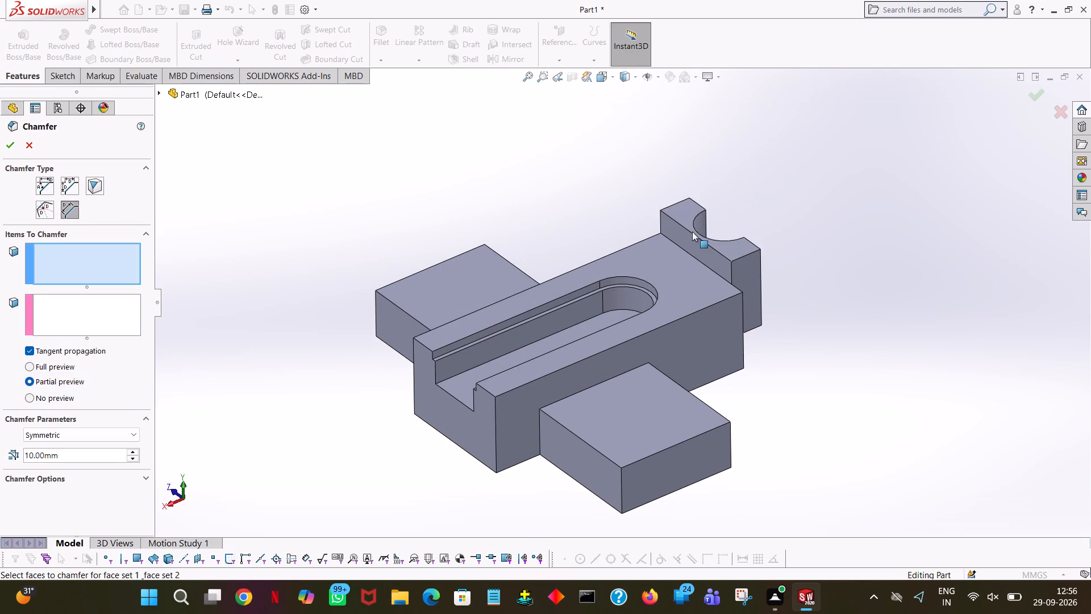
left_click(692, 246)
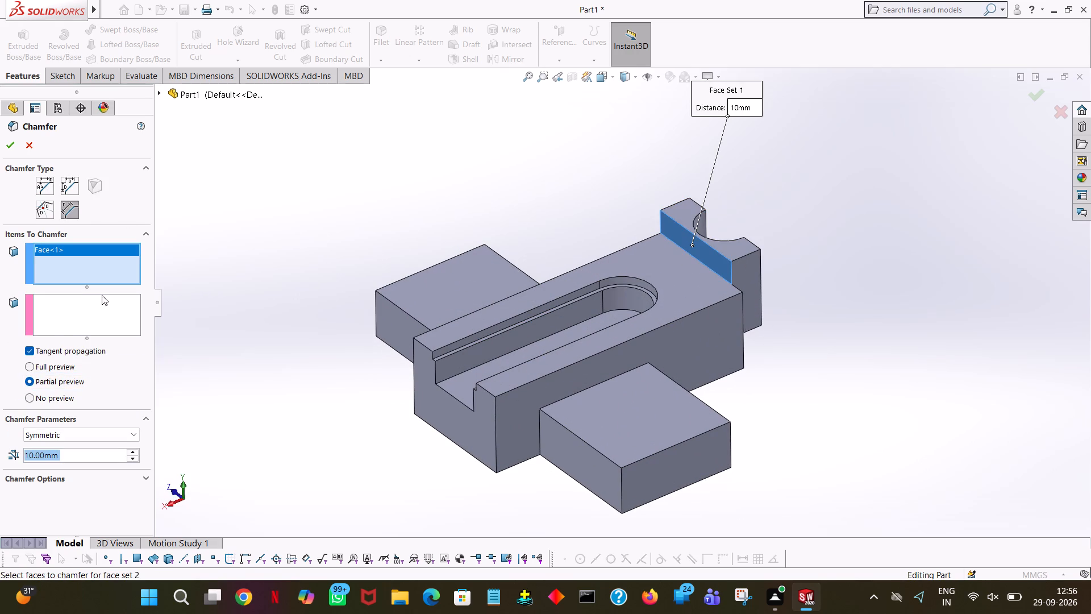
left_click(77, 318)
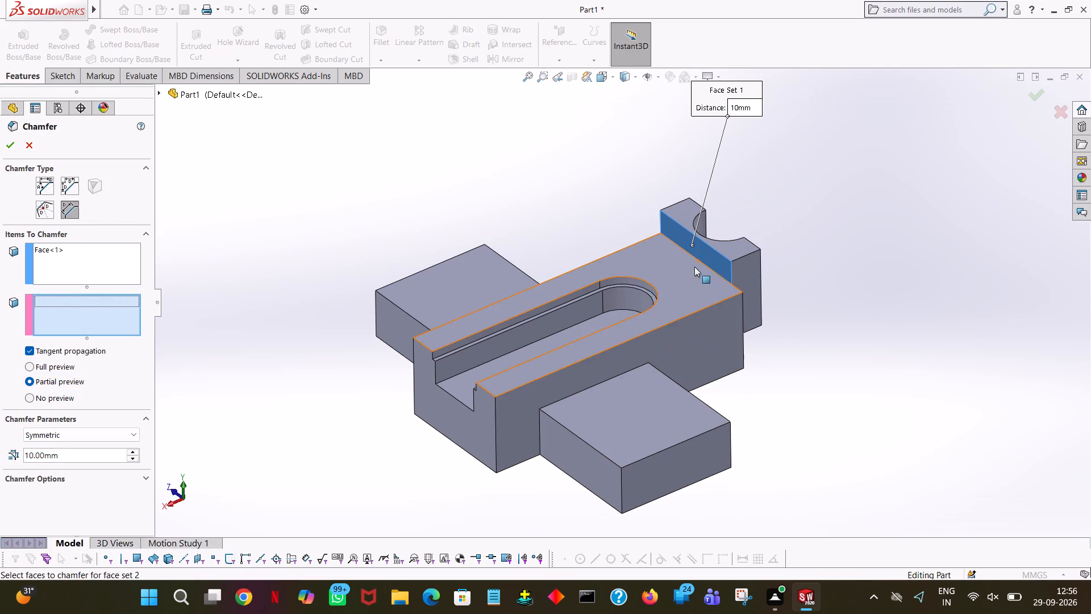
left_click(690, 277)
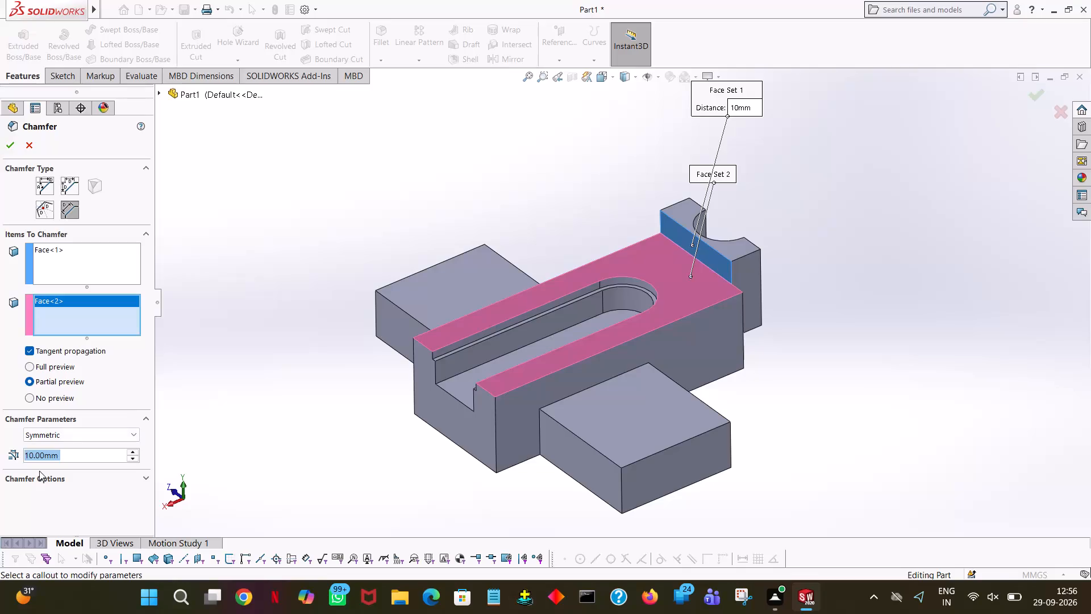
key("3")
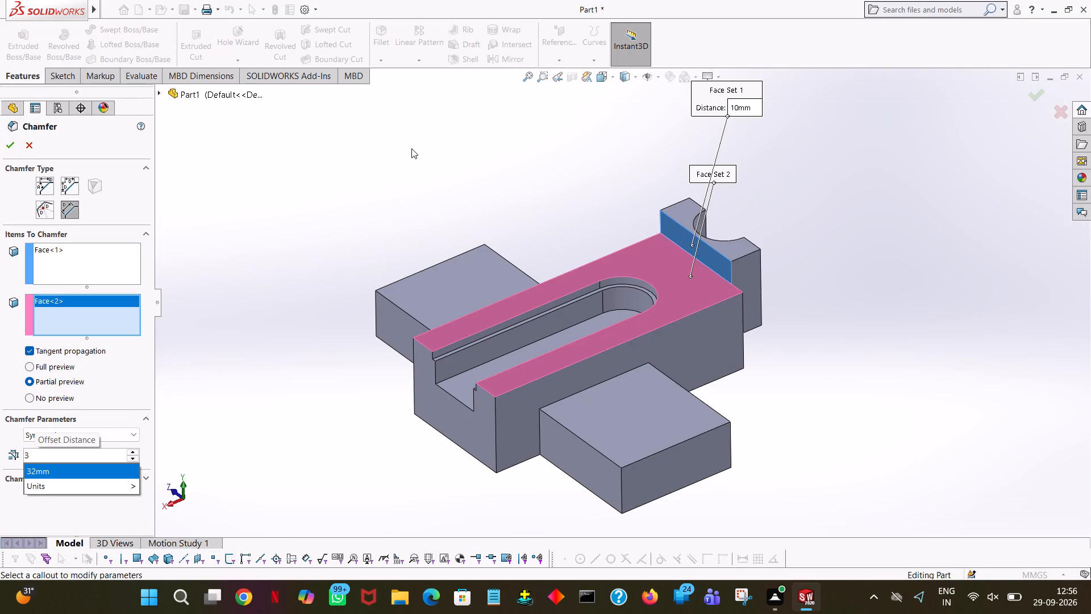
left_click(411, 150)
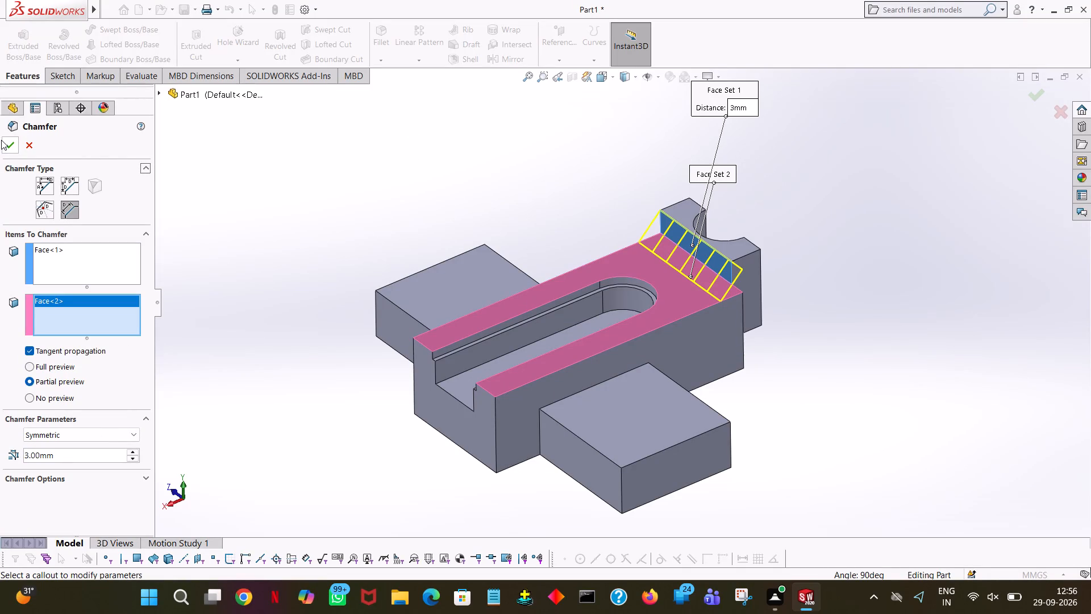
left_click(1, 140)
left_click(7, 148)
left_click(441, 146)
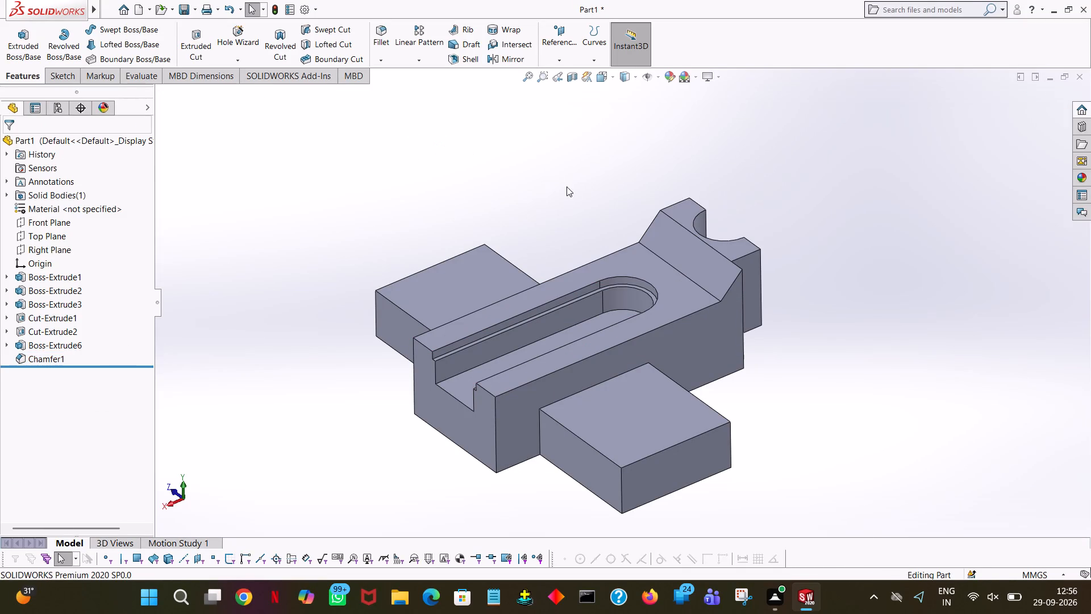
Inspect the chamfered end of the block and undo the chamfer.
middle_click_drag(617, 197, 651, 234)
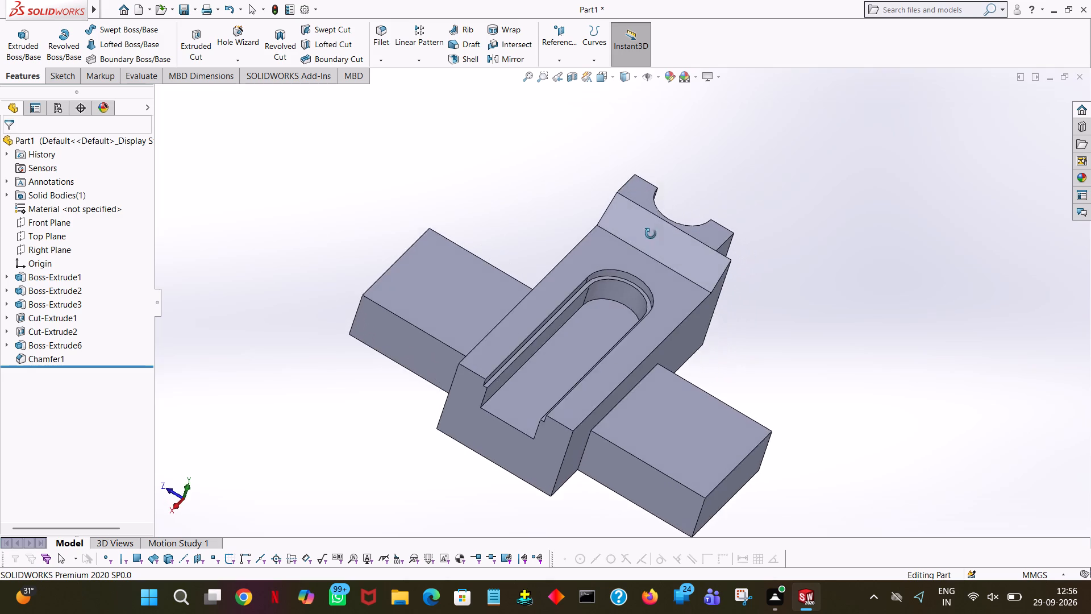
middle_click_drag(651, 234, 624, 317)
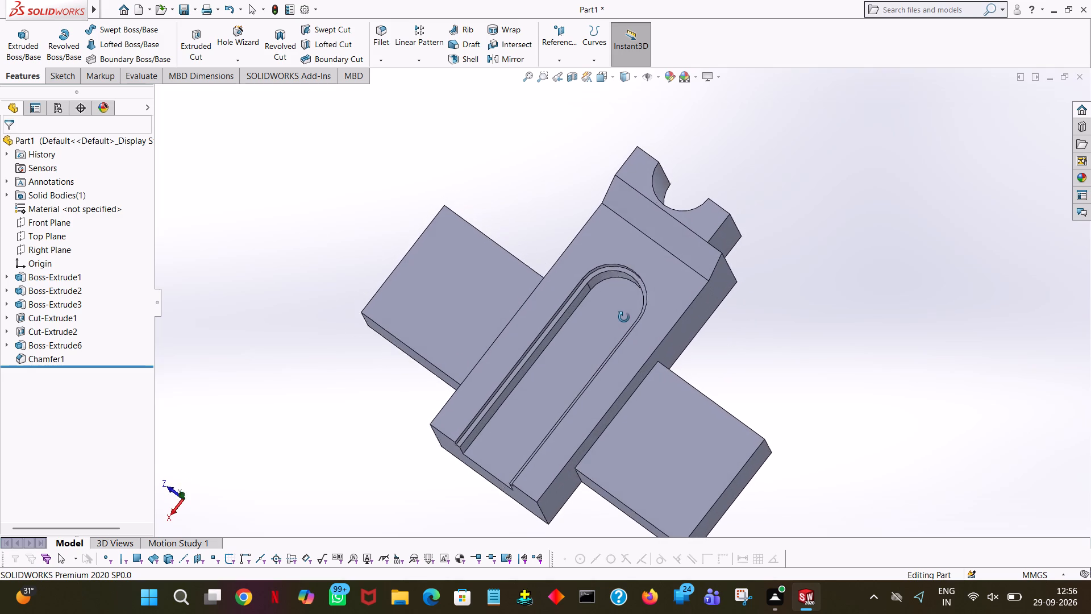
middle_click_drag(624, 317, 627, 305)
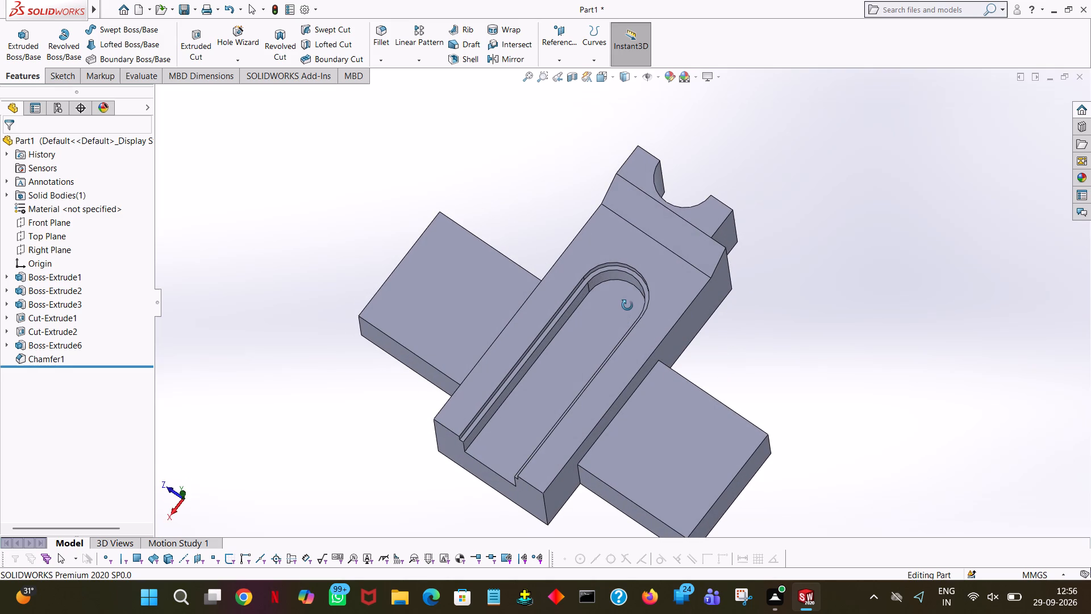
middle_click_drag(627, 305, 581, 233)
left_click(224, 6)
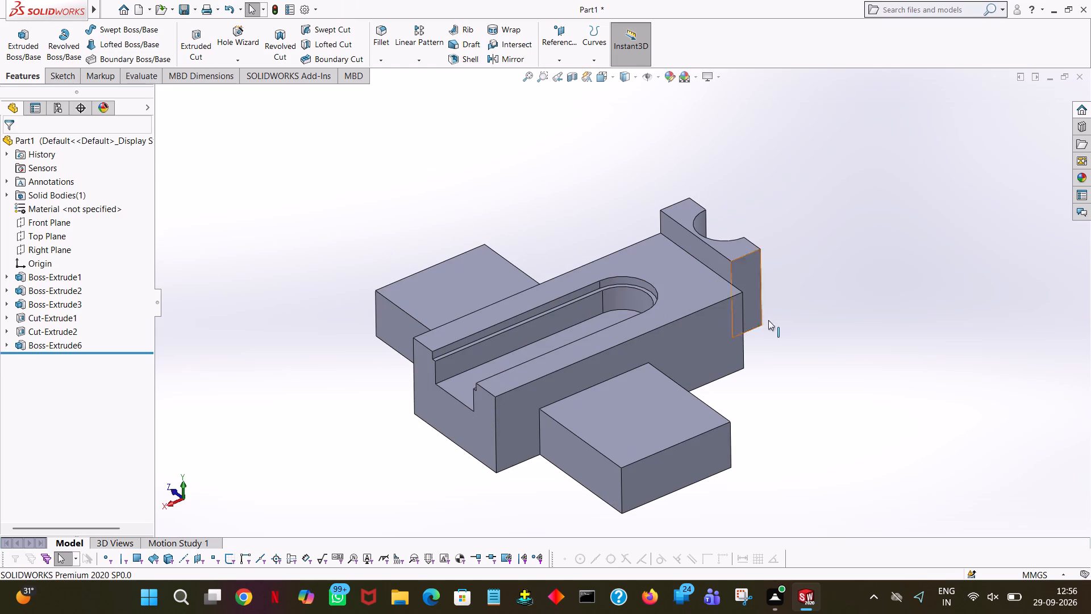
Start a sketch on the end boss's side face and draw a 3 mm horizontal line from its slot-side top corner toward the slot.
left_click(10, 50)
left_click(756, 283)
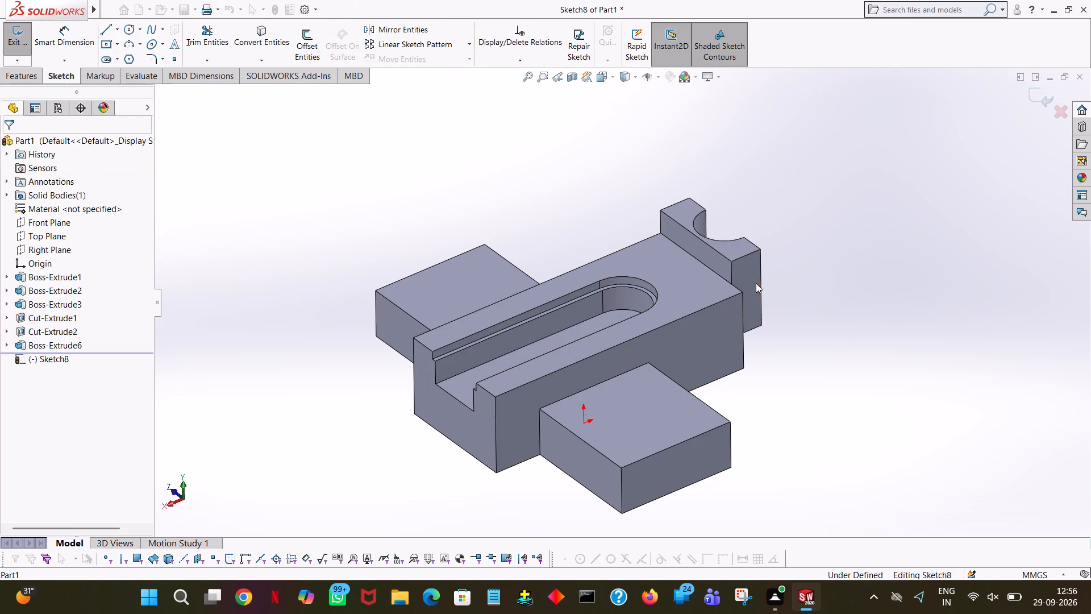
key("space")
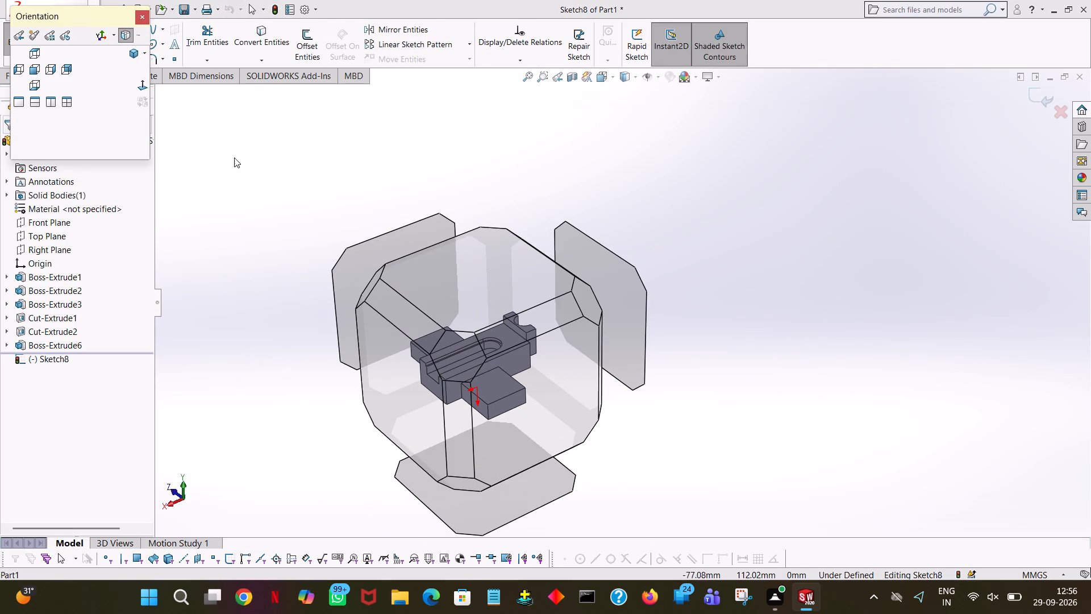
left_click(145, 83)
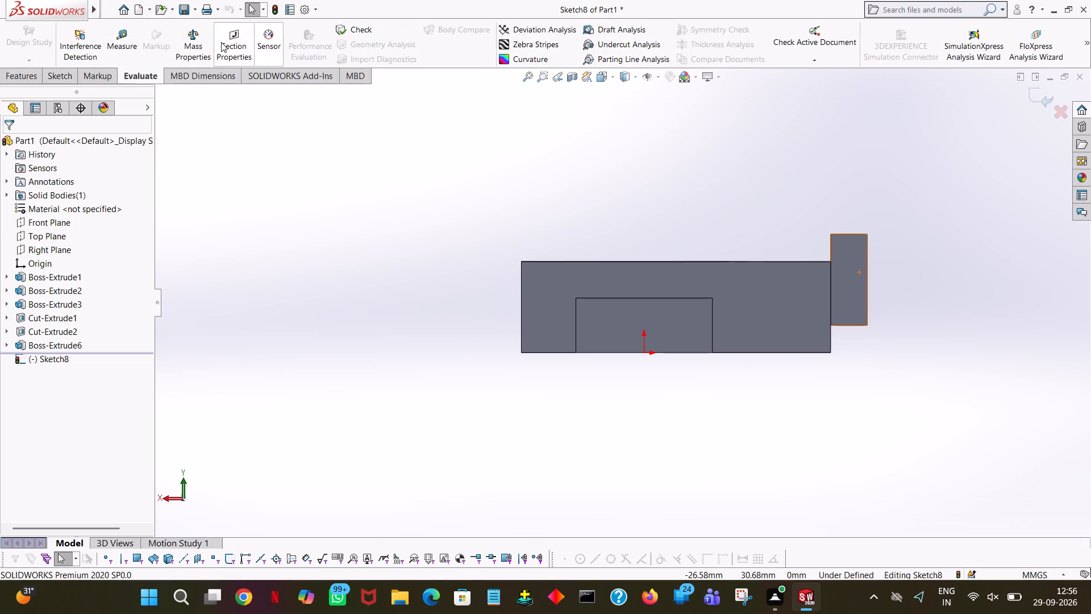
left_click(68, 77)
left_click(103, 27)
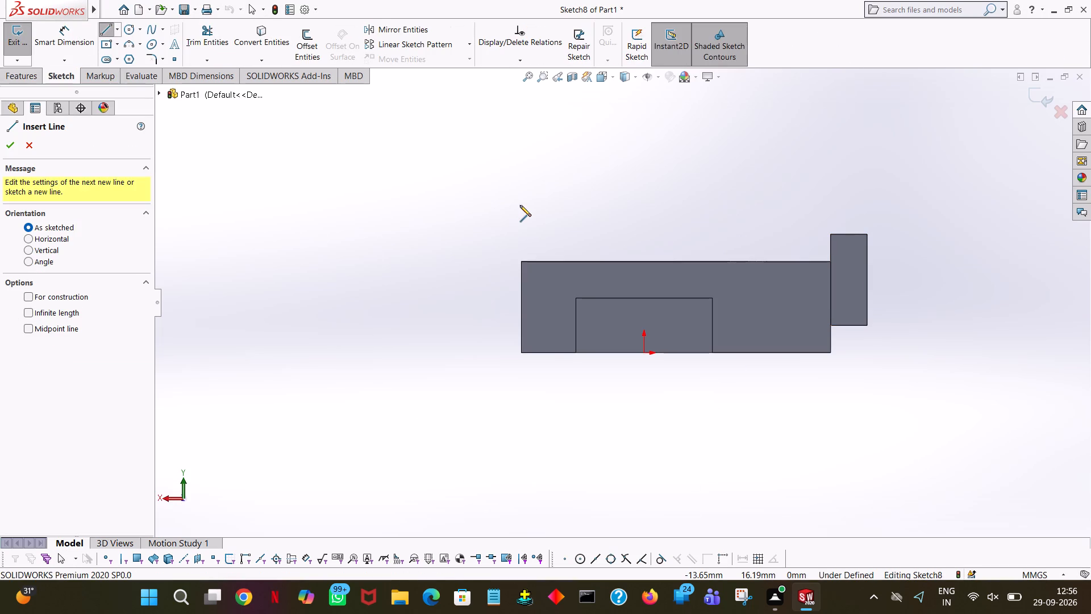
left_click(830, 234)
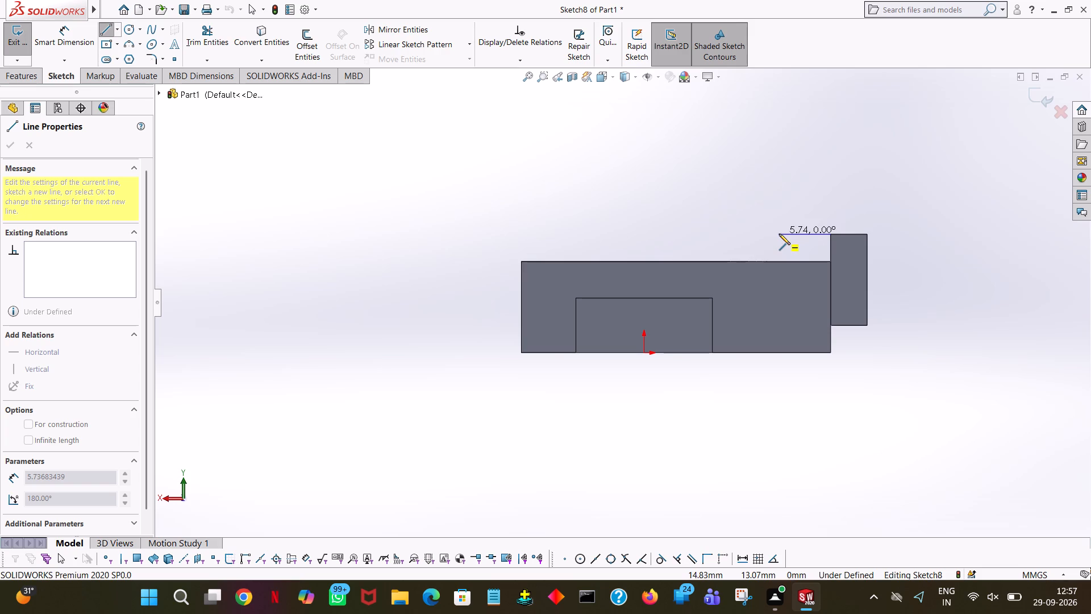
left_click(779, 234)
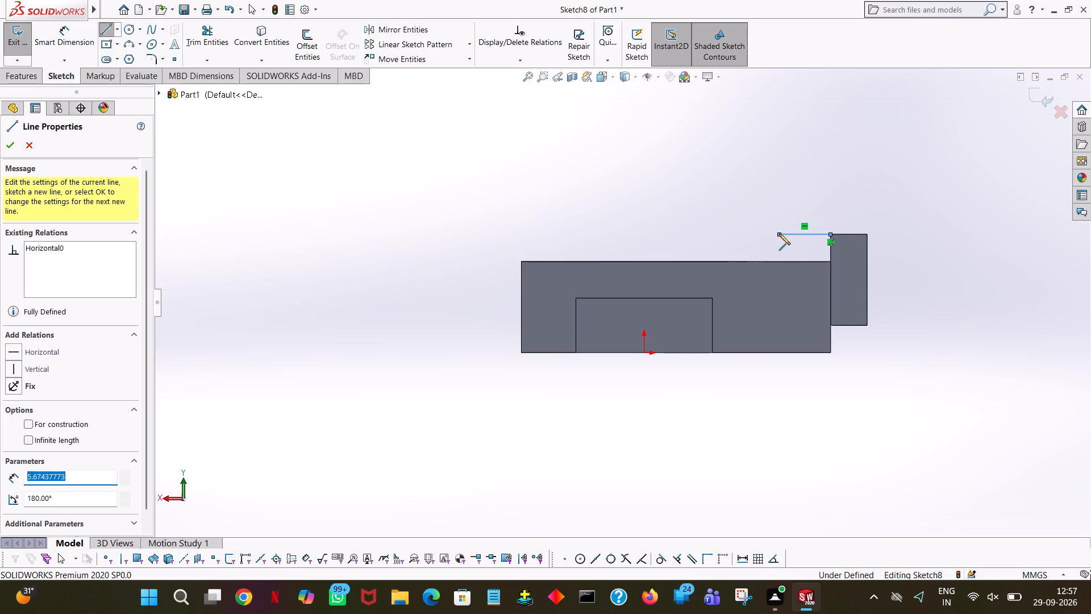
key("3")
key("Return")
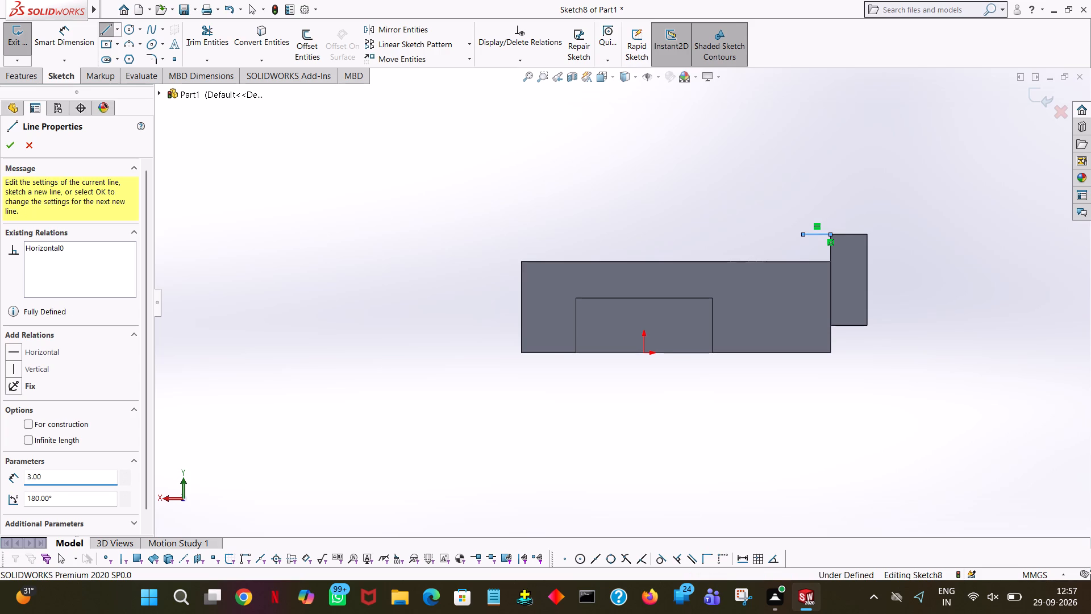
Close the profile into a 3 mm square resting on the block's top edge and against the end boss's slot-side edge.
middle_click_drag(778, 237, 778, 441)
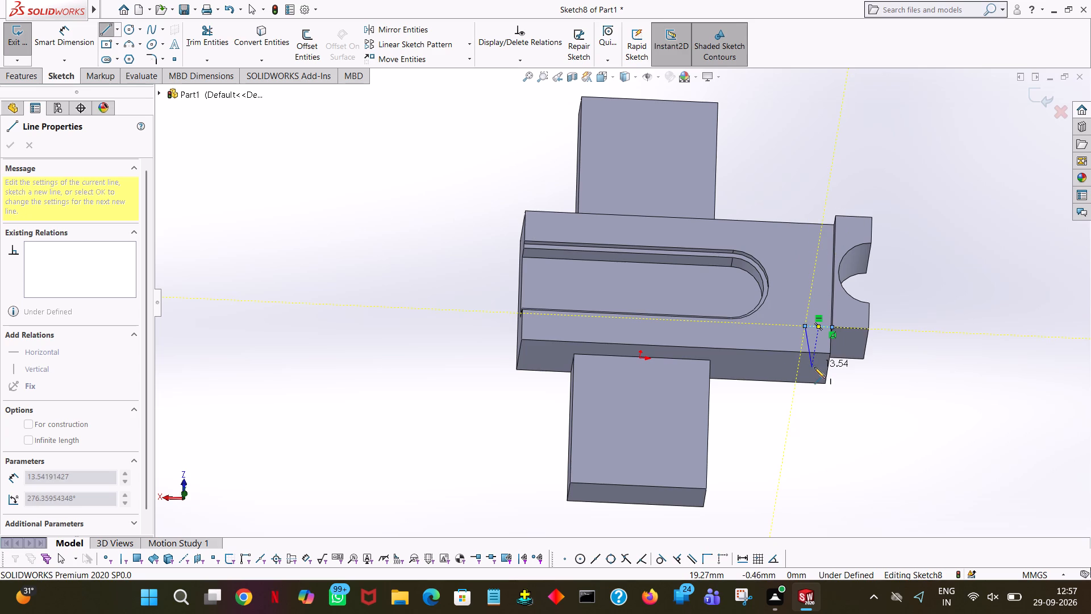
key("space")
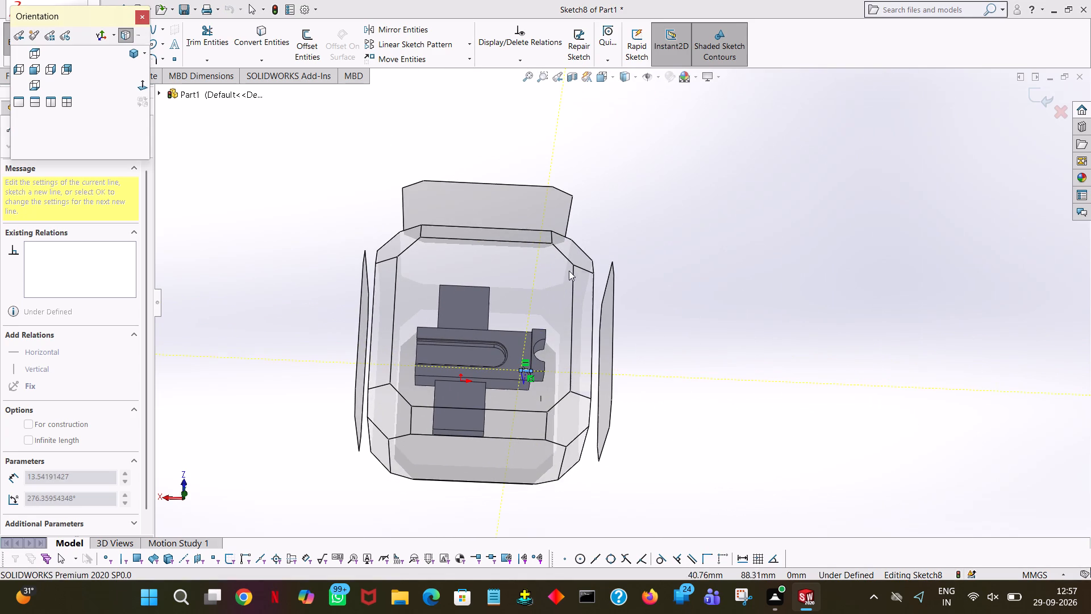
left_click(137, 85)
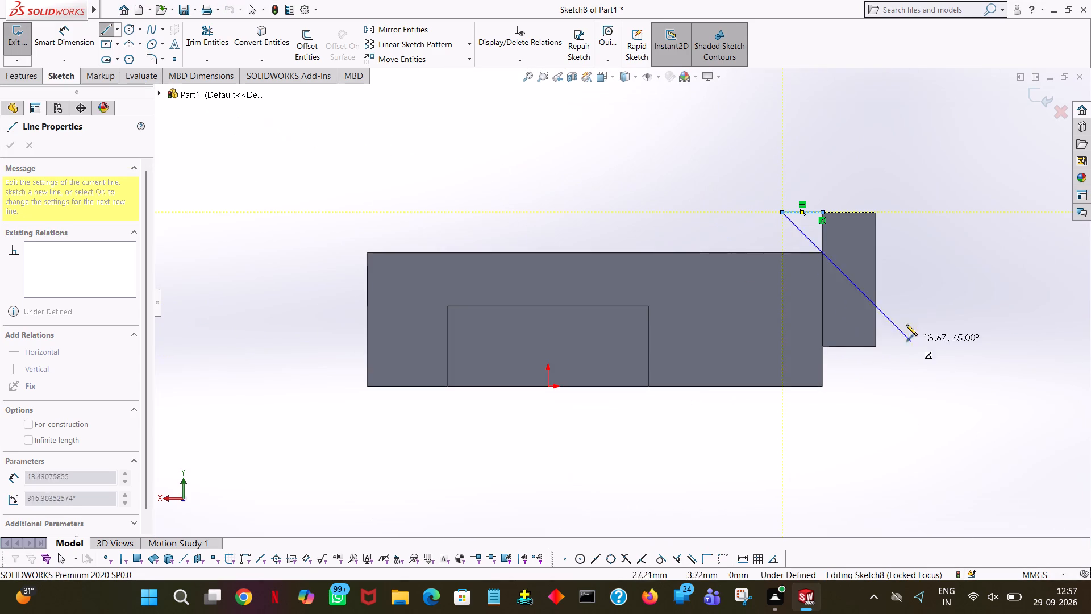
left_click(782, 251)
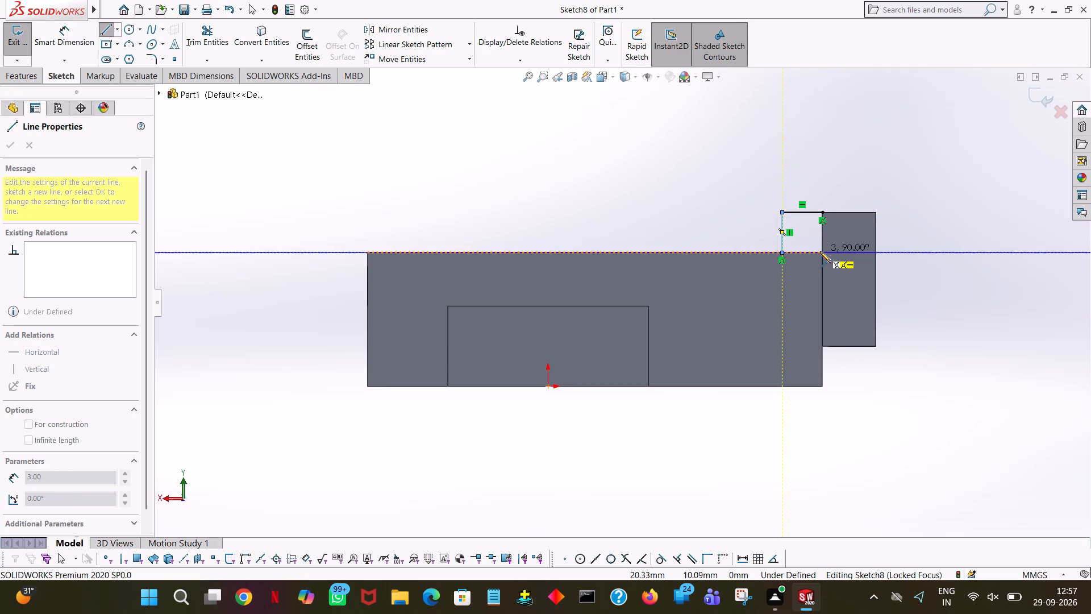
left_click(823, 252)
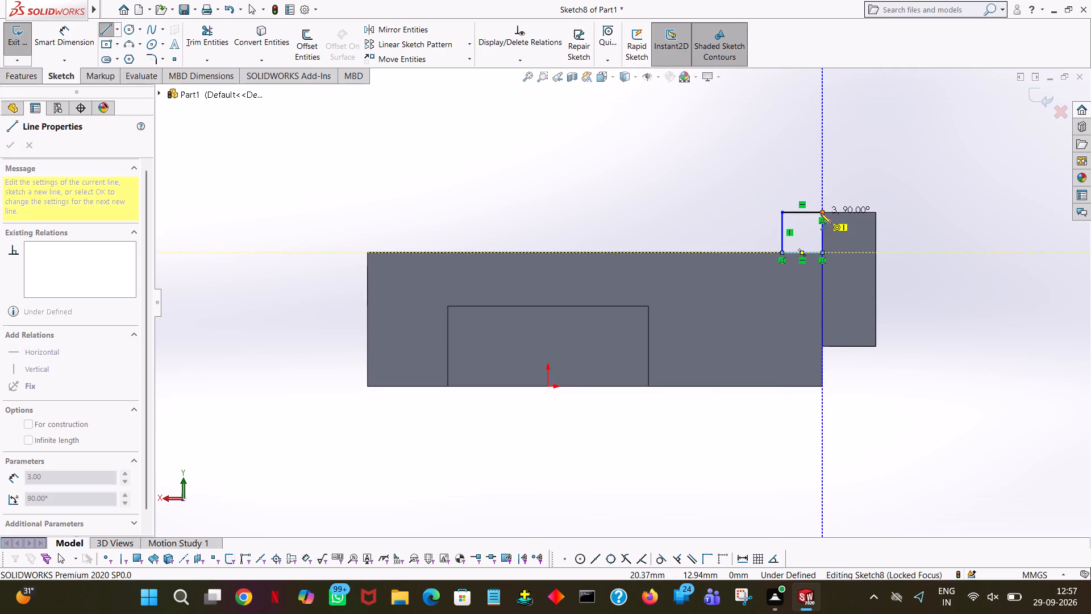
left_click(821, 213)
right_click(821, 213)
left_click(832, 222)
Set up a 15 mm blind boss extrusion of the 3 mm square, with its direction reversed across the block's width.
left_click(9, 75)
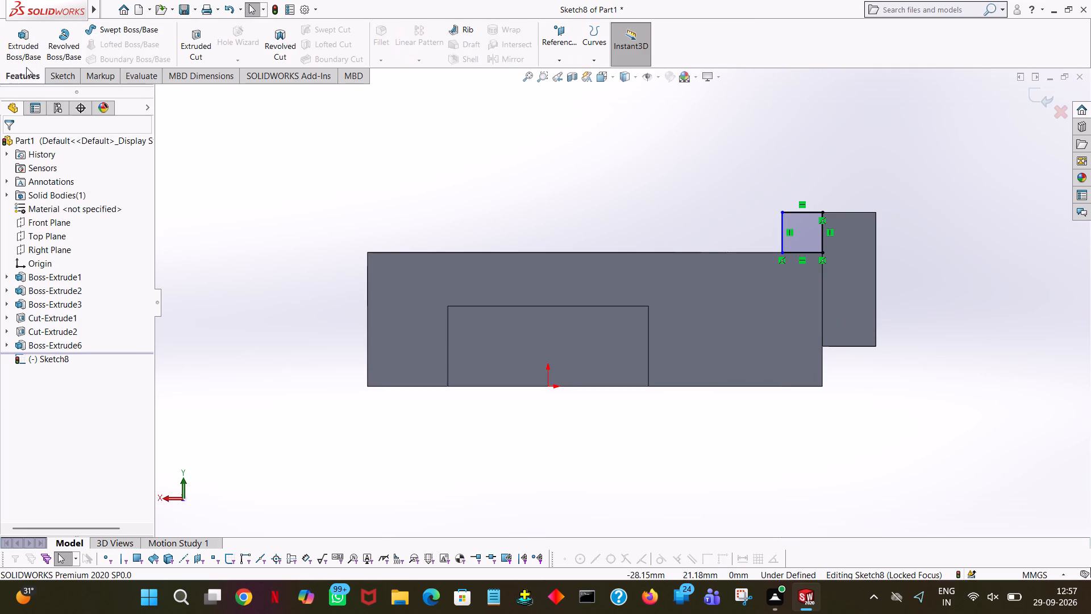
left_click(65, 51)
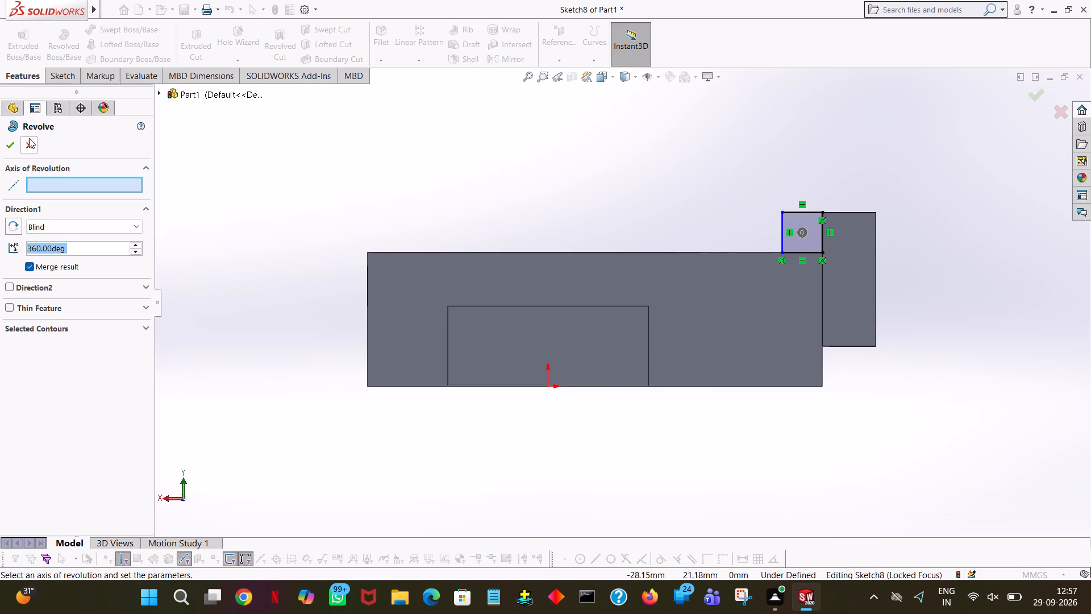
left_click(29, 138)
left_click(23, 48)
middle_click_drag(420, 176, 435, 192)
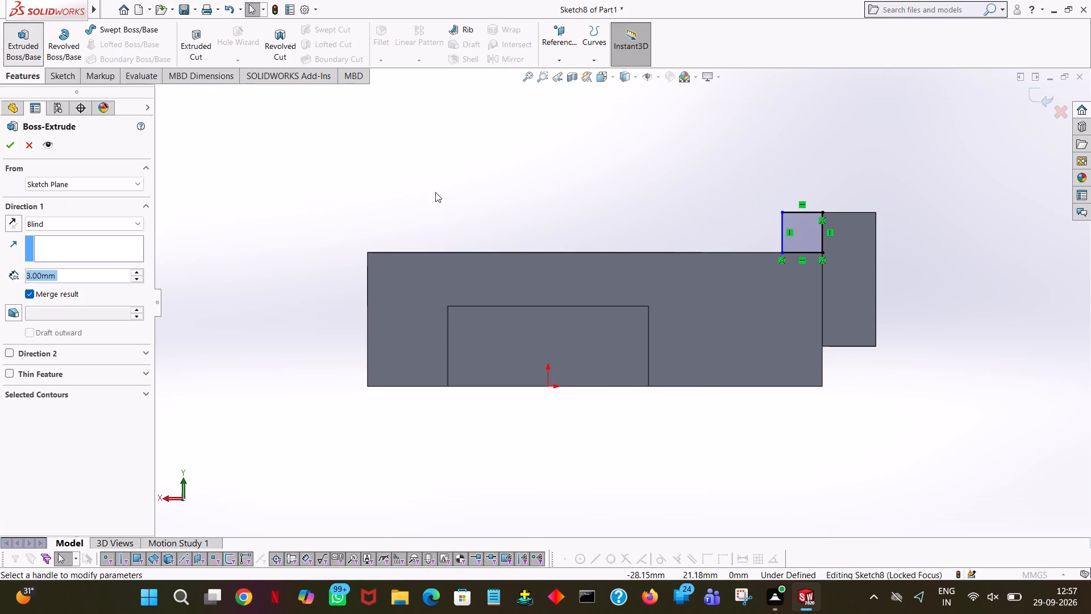
middle_click_drag(435, 192, 526, 312)
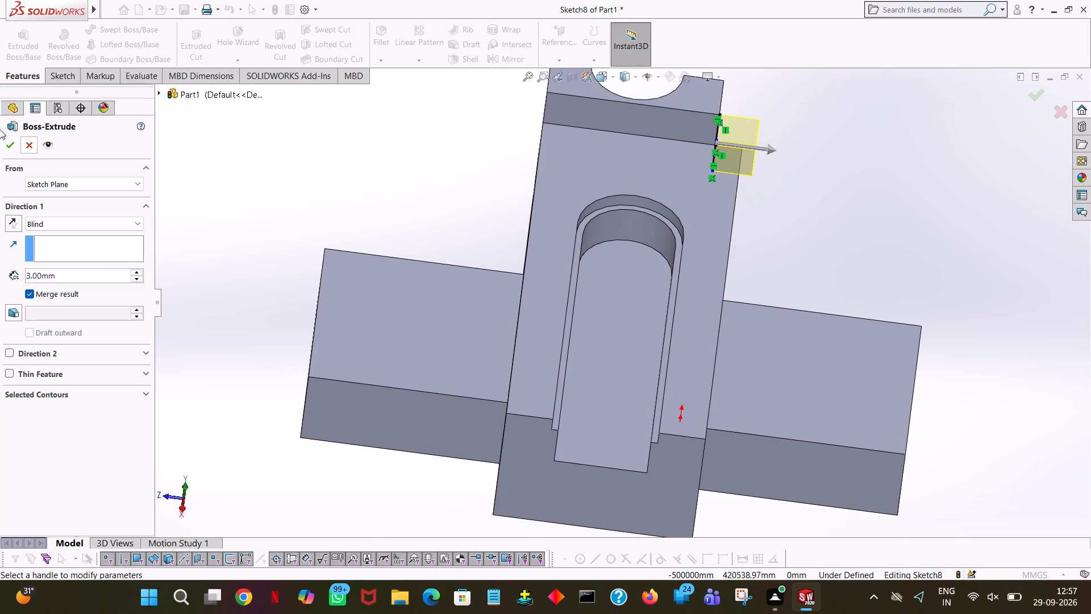
triple_click(134, 270)
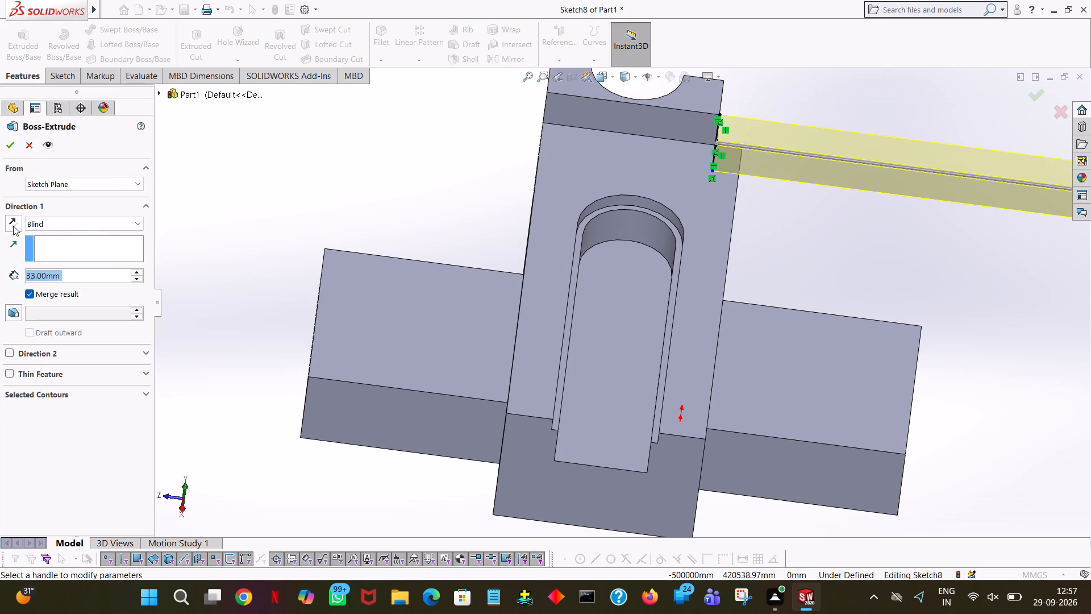
left_click(13, 226)
double_click(66, 276)
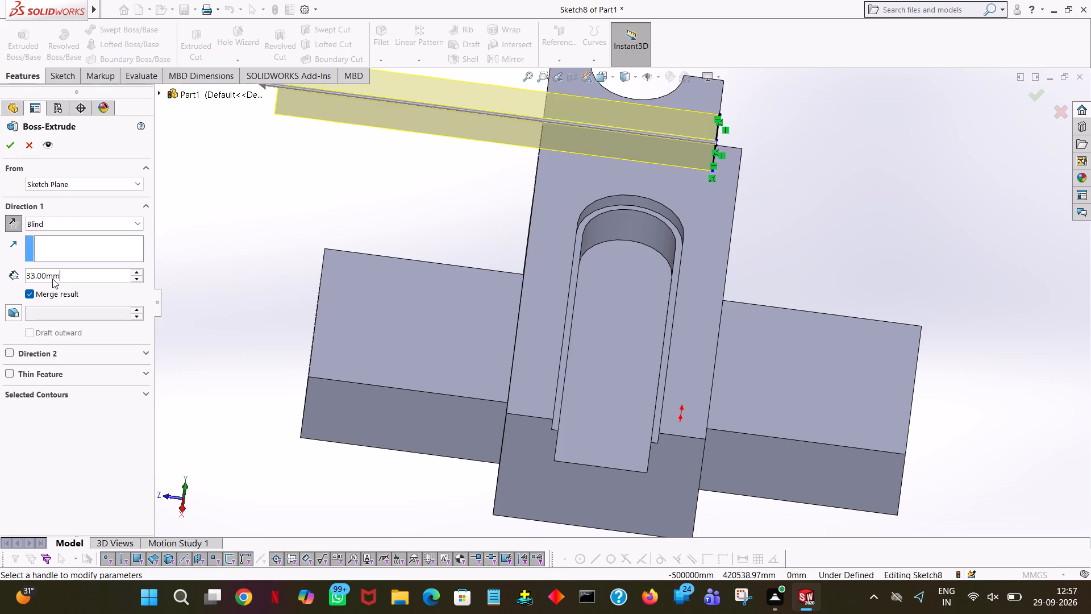
type("15")
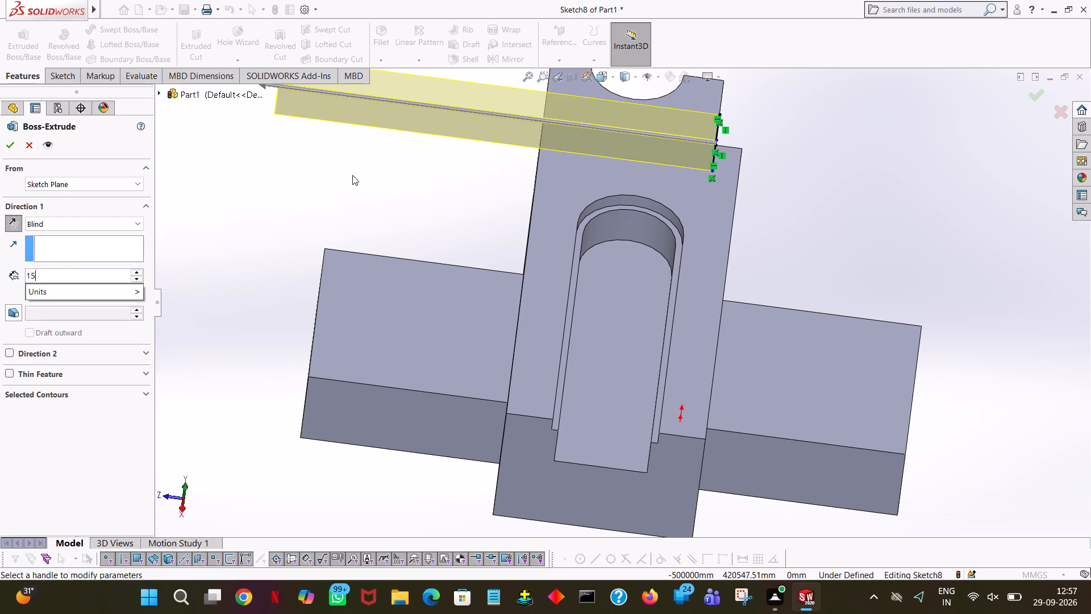
left_click(352, 175)
Examine the extrusion preview from several angles to check its fit against the end boss and the block's side faces.
middle_click_drag(445, 161, 449, 334)
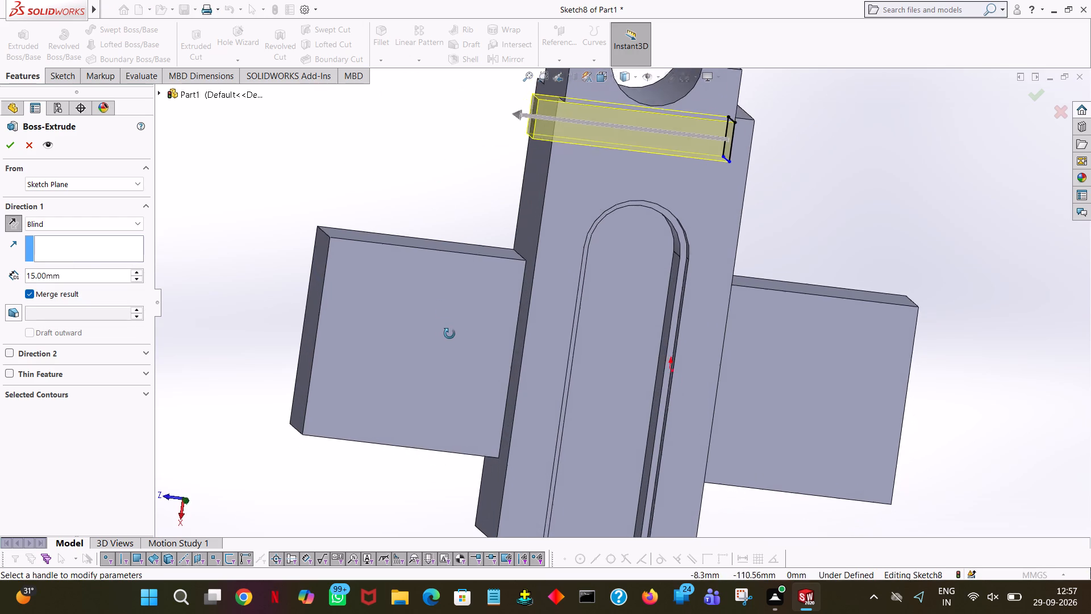
middle_click_drag(449, 334, 434, 317)
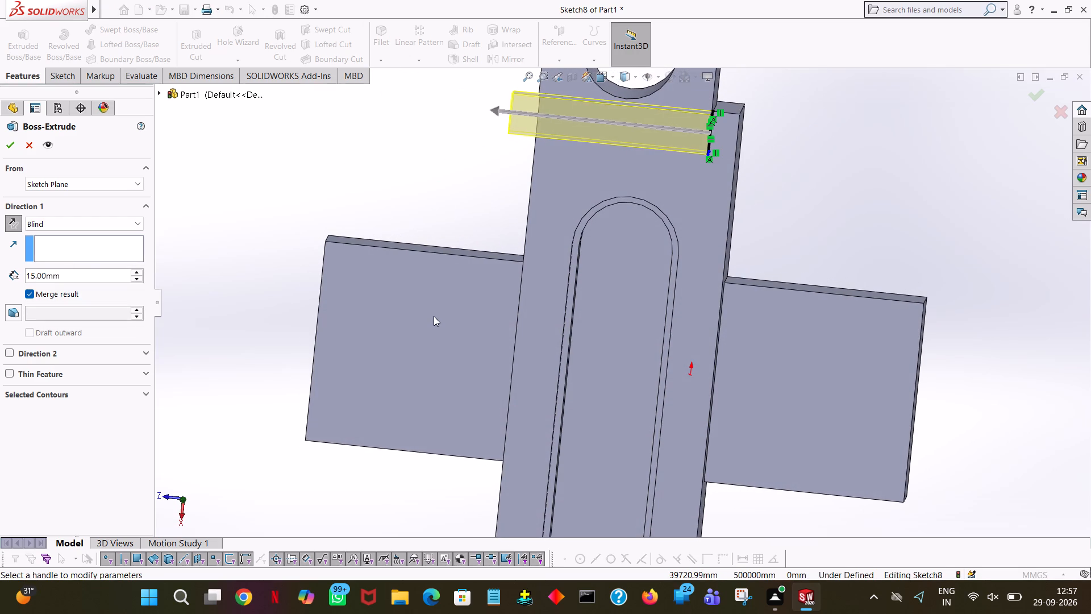
middle_click_drag(536, 177, 594, 212)
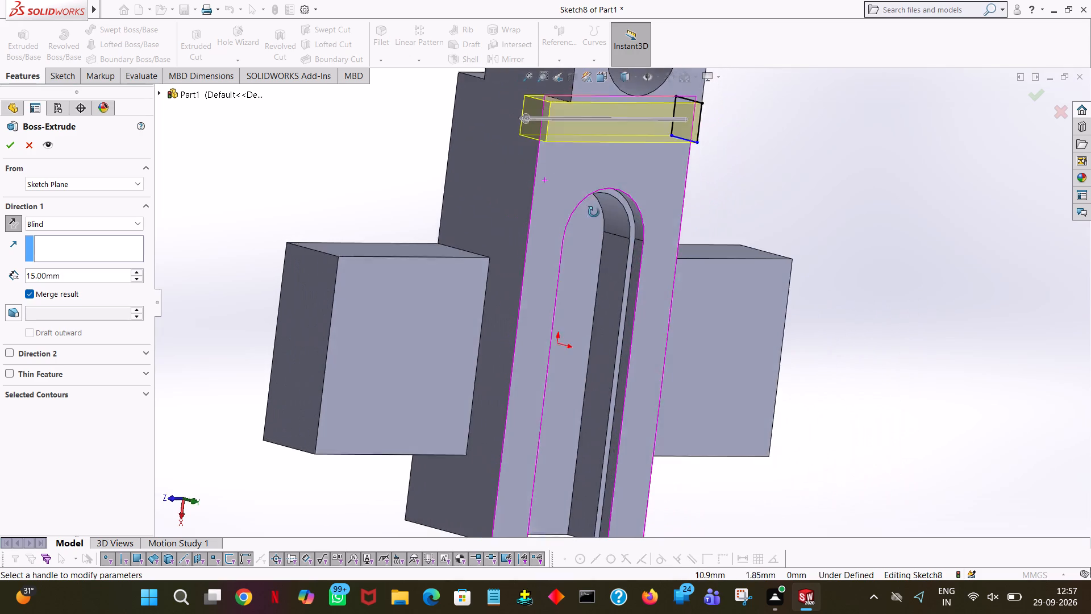
middle_click_drag(594, 212, 567, 458)
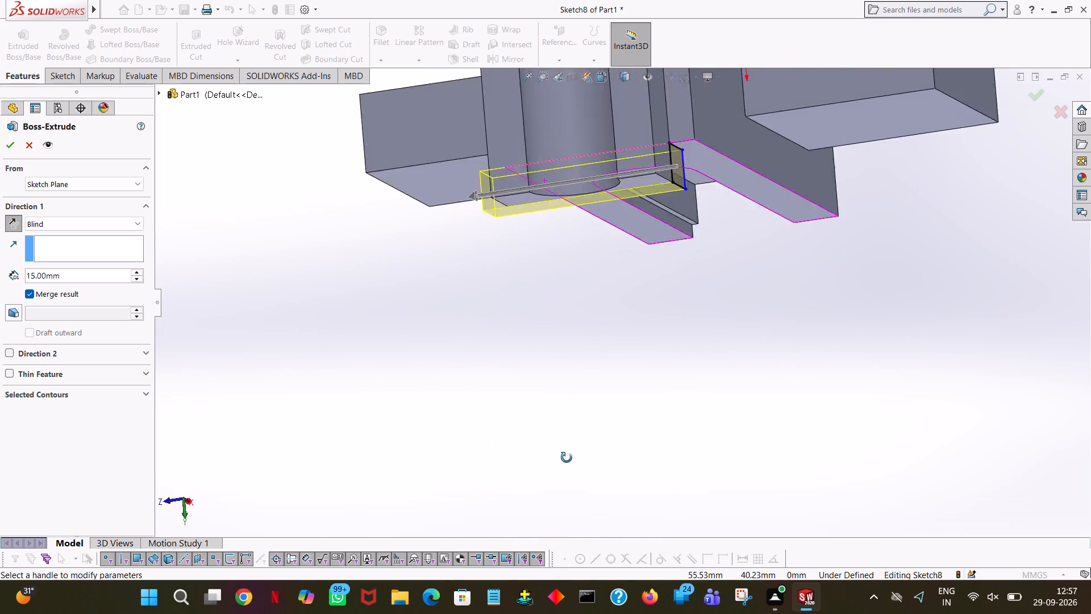
middle_click_drag(567, 458, 590, 284)
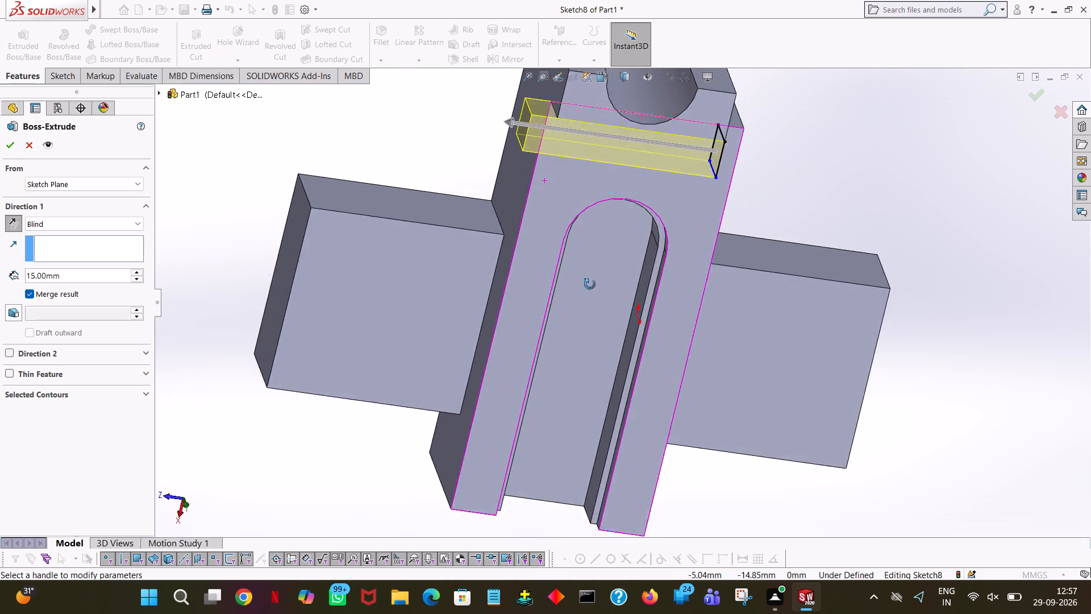
middle_click_drag(590, 284, 666, 9)
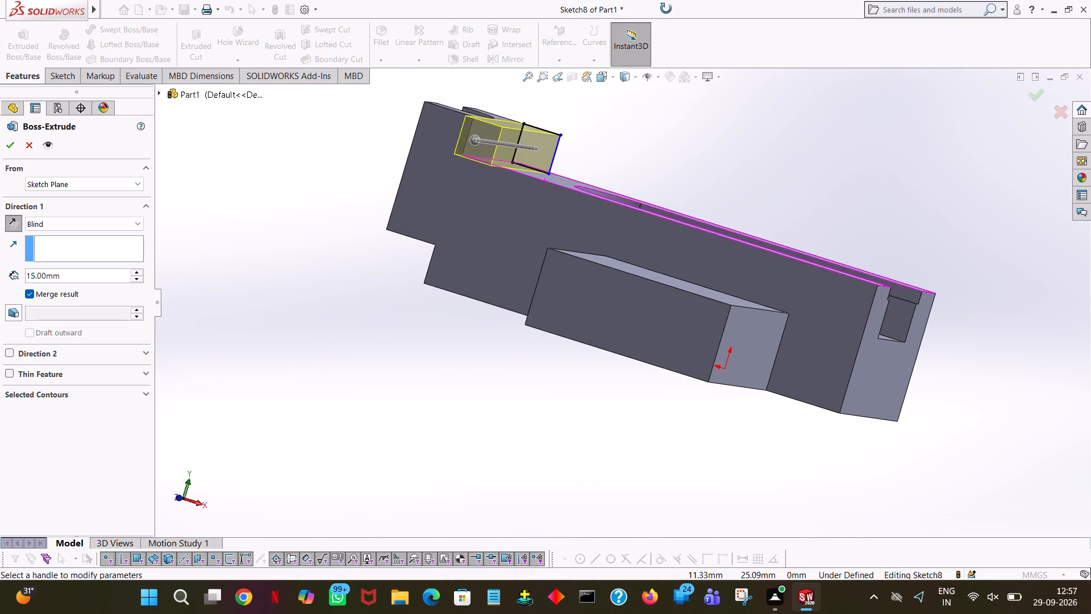
middle_click_drag(666, 9, 586, 0)
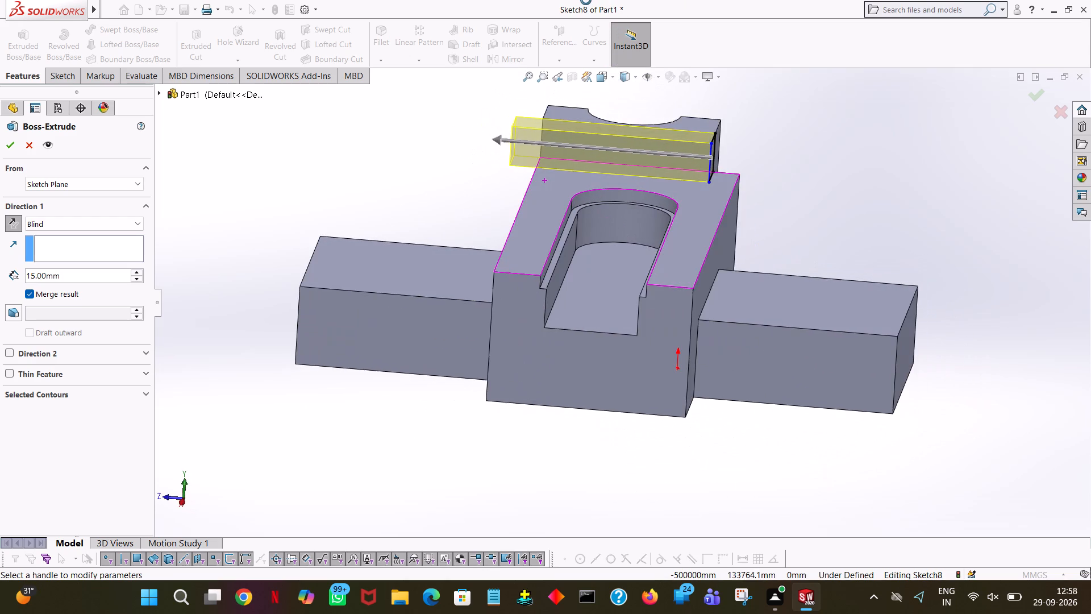
middle_click_drag(586, 0, 609, 75)
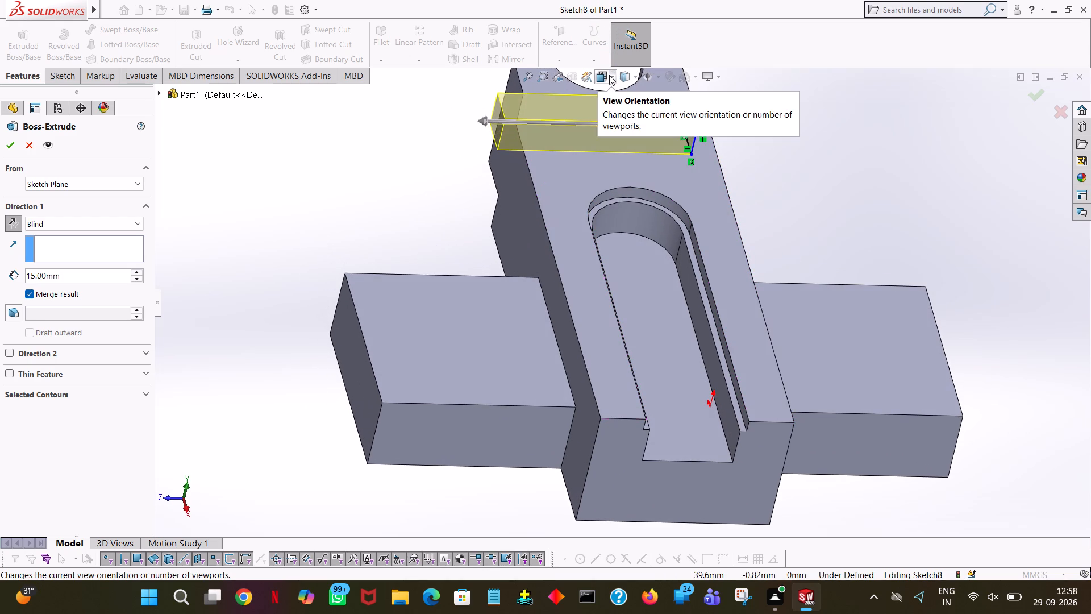
middle_click(609, 75)
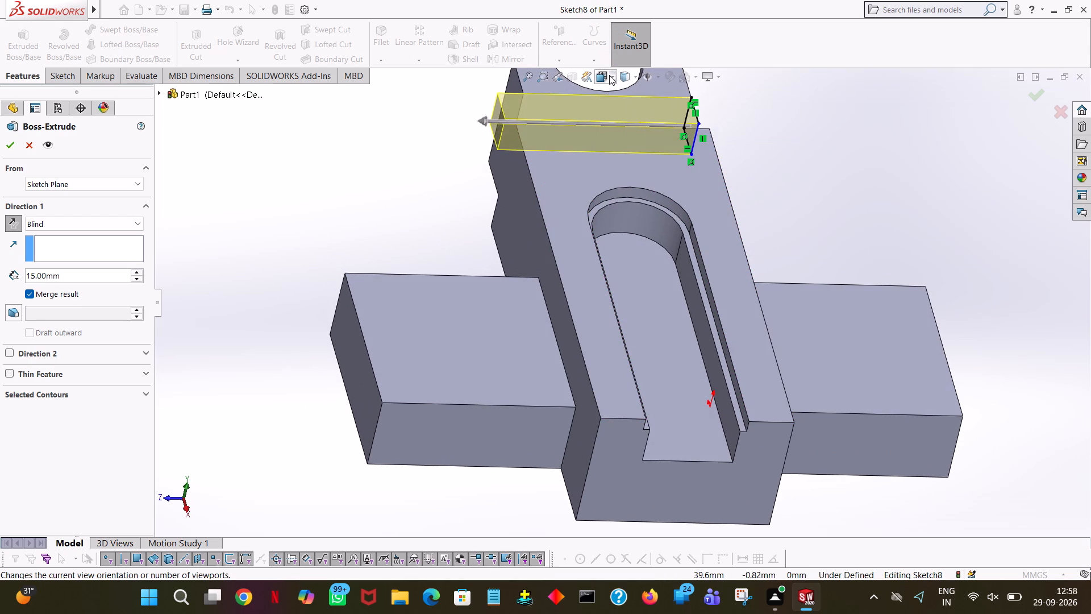
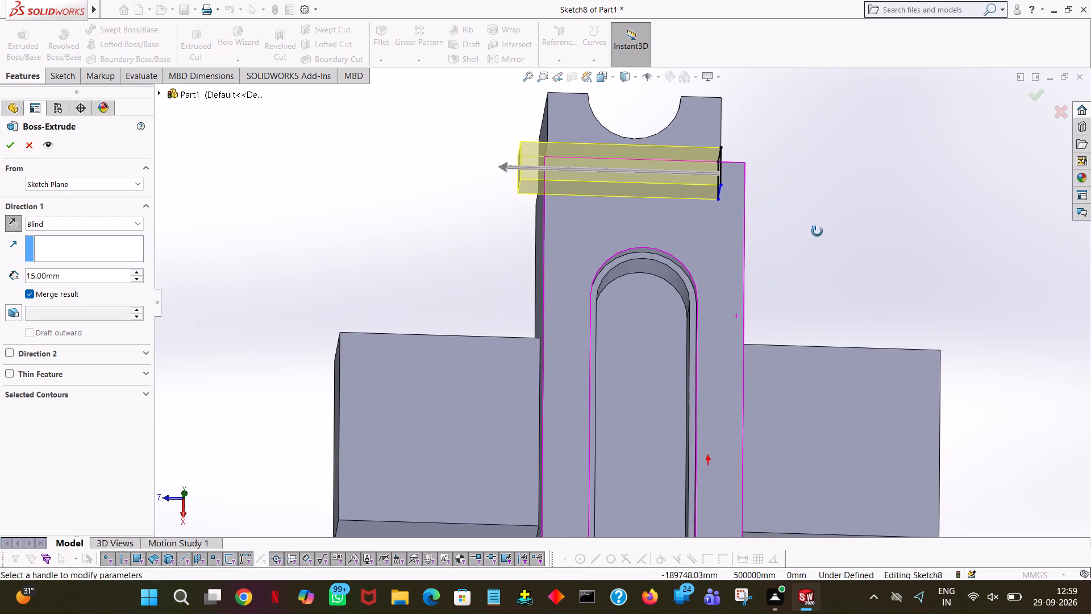
Check the 3 mm square's extrusion preview from below and above, and cancel the boss extrusion.
middle_click_drag(817, 231, 853, 432)
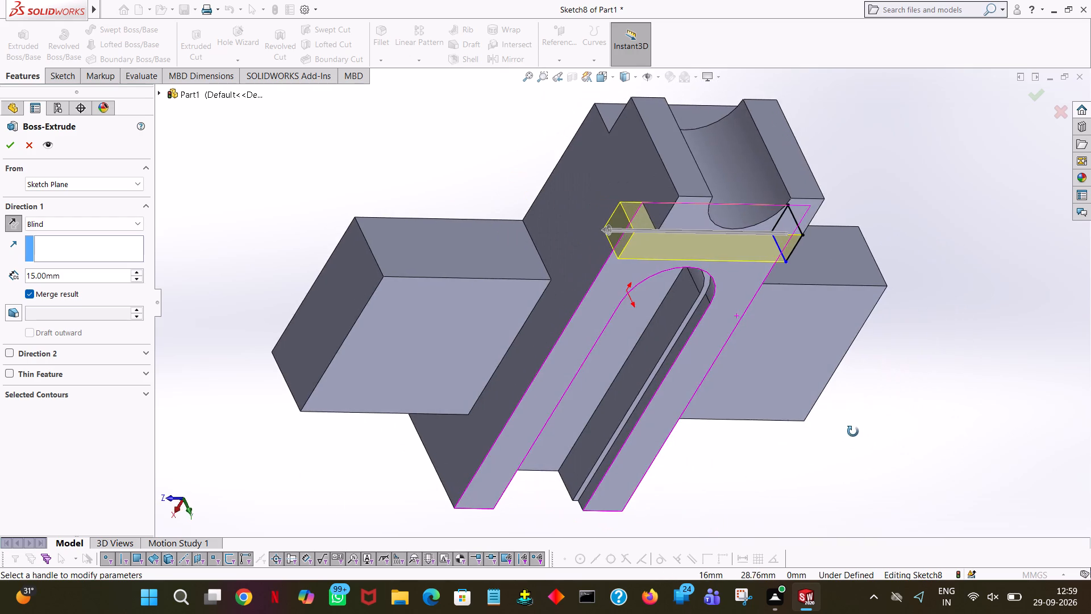
middle_click_drag(853, 432, 818, 457)
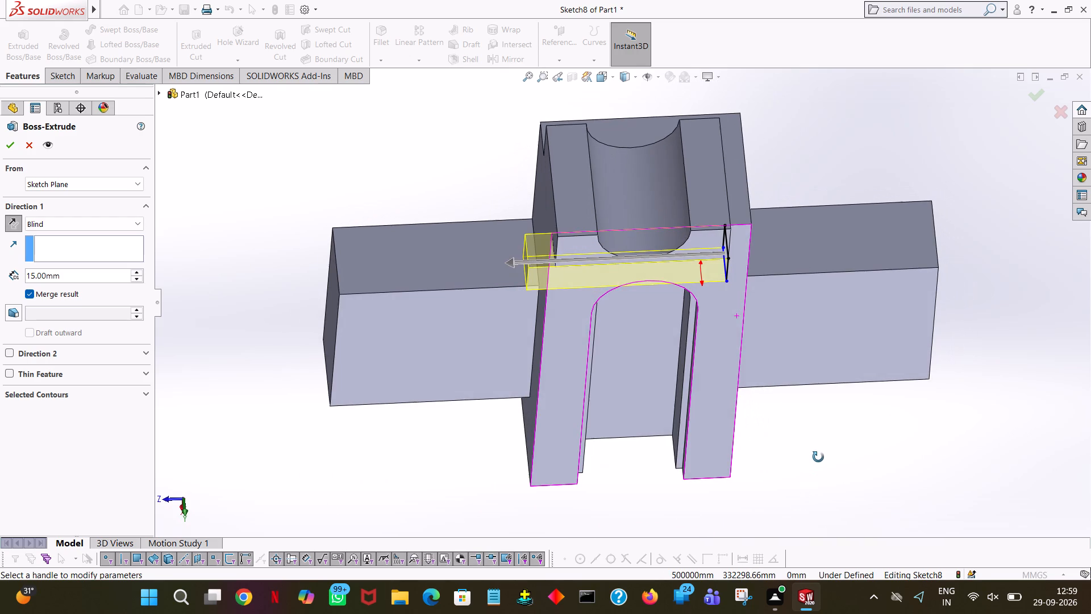
middle_click_drag(818, 457, 806, 601)
middle_click_drag(850, 353, 859, 410)
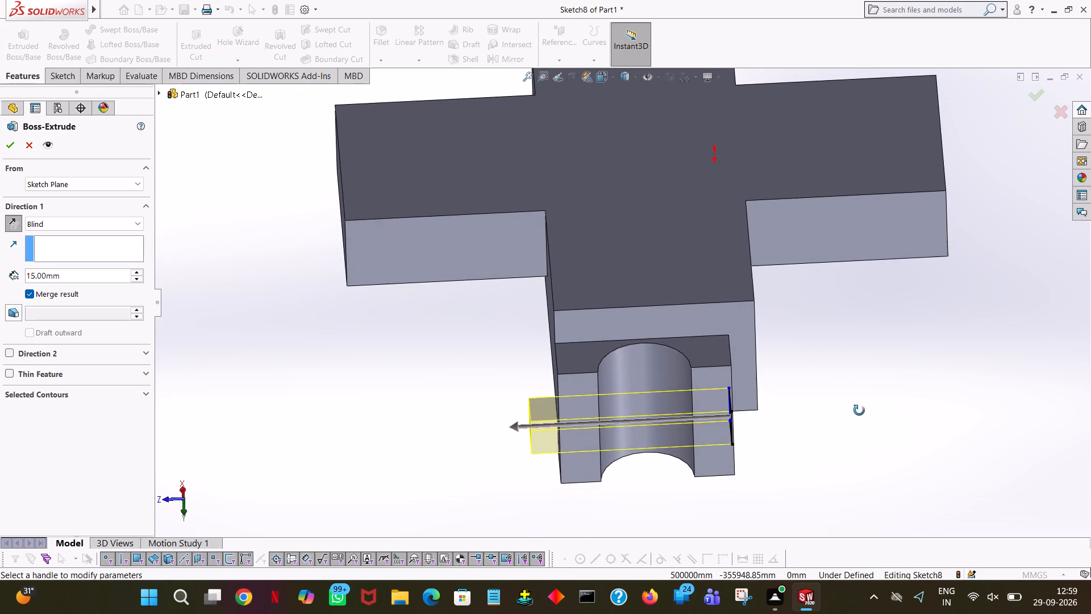
middle_click_drag(859, 410, 840, 134)
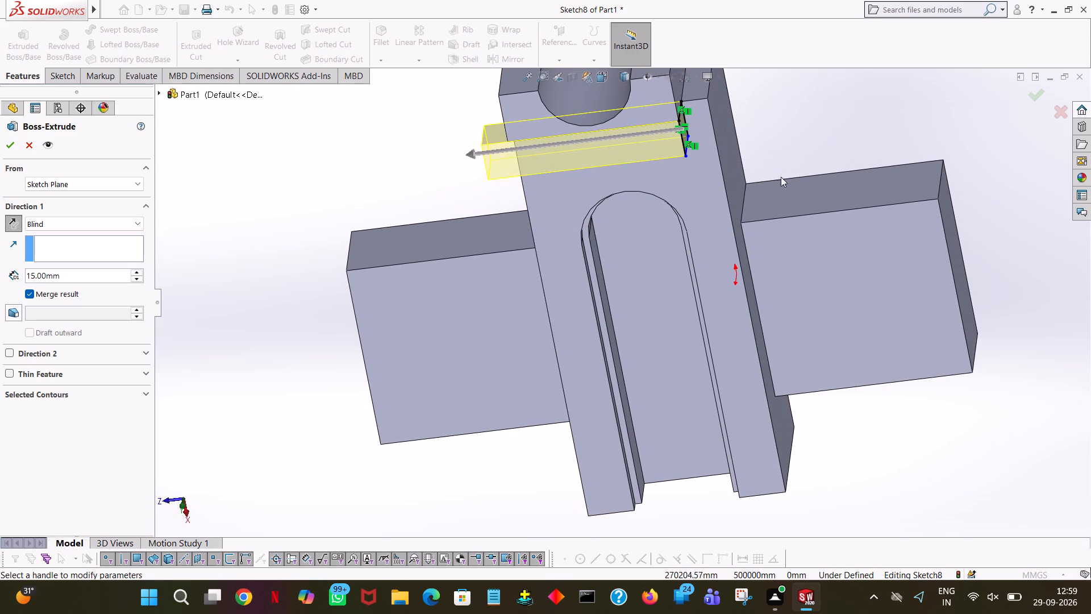
left_click(35, 144)
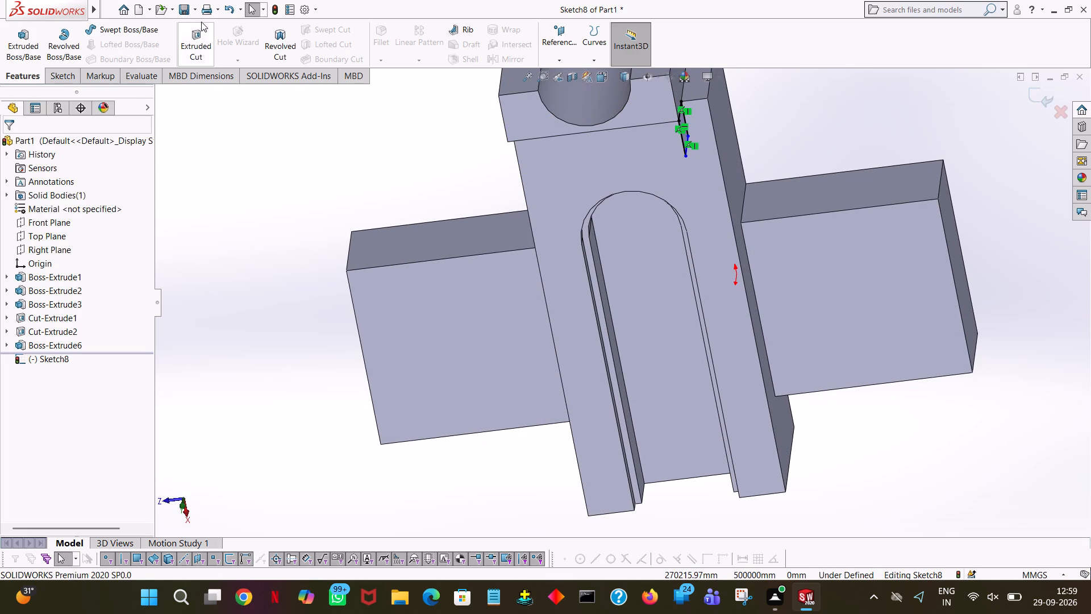
Undo the square's sketch lines on the end boss's side face back to the initial horizontal line.
left_click(226, 2)
triple_click(226, 2)
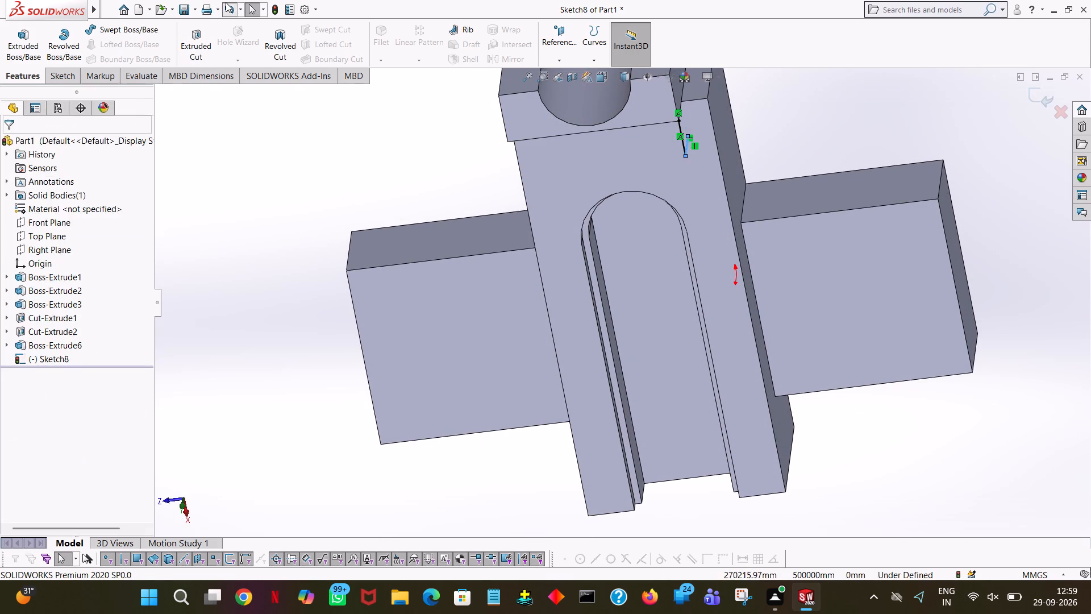
triple_click(226, 2)
triple_click(226, 2)
left_click(226, 2)
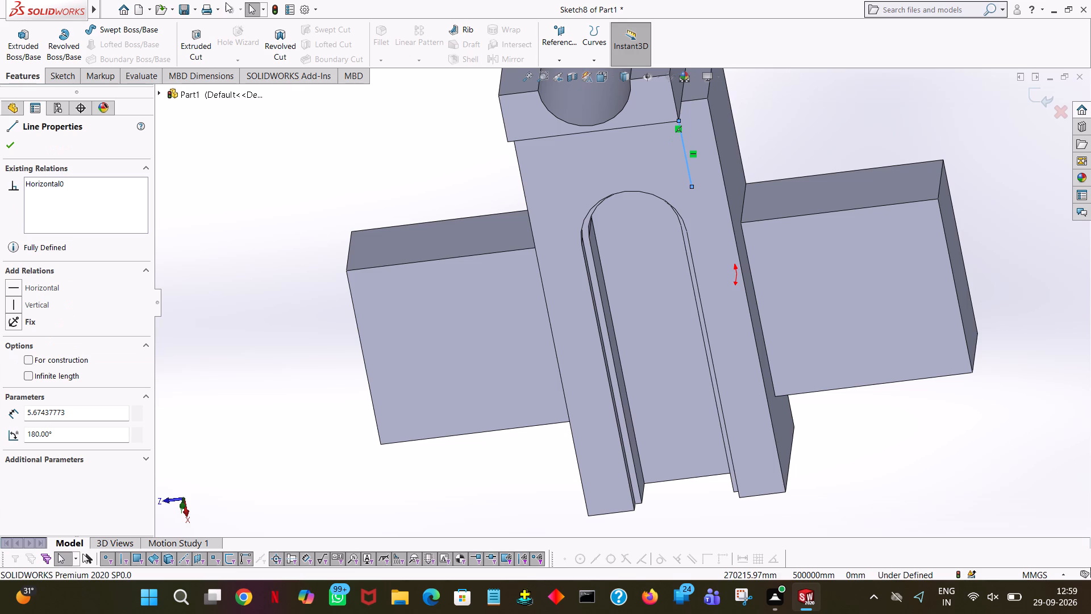
left_click(226, 2)
left_click(2, 143)
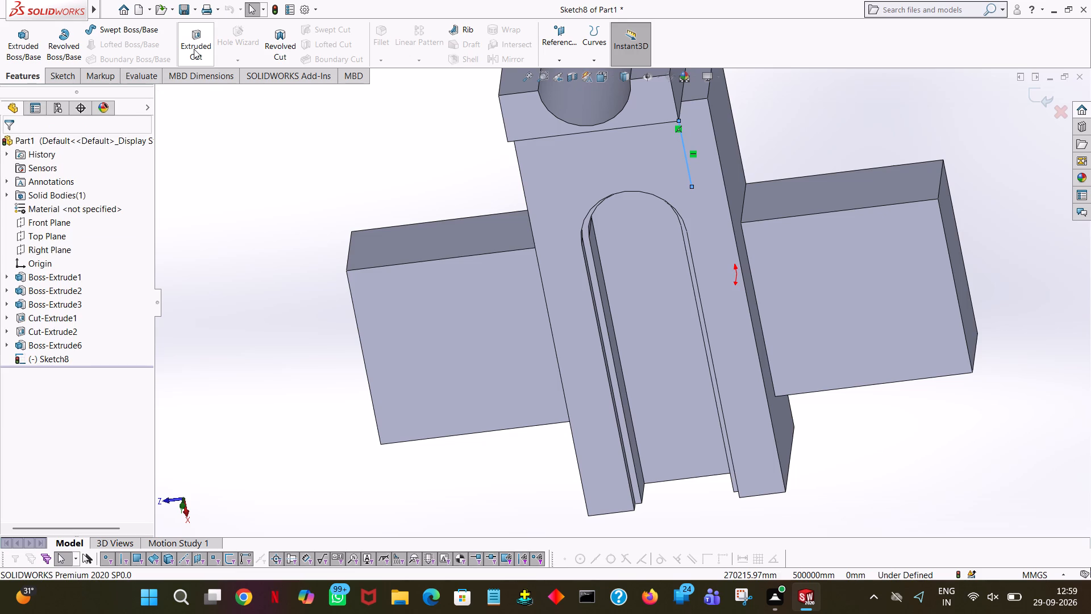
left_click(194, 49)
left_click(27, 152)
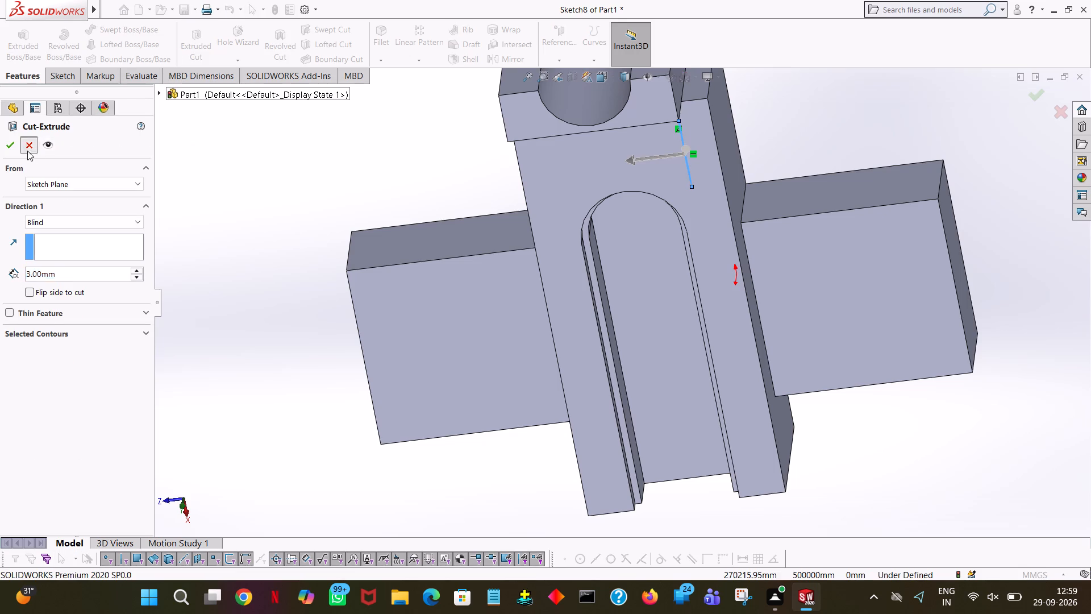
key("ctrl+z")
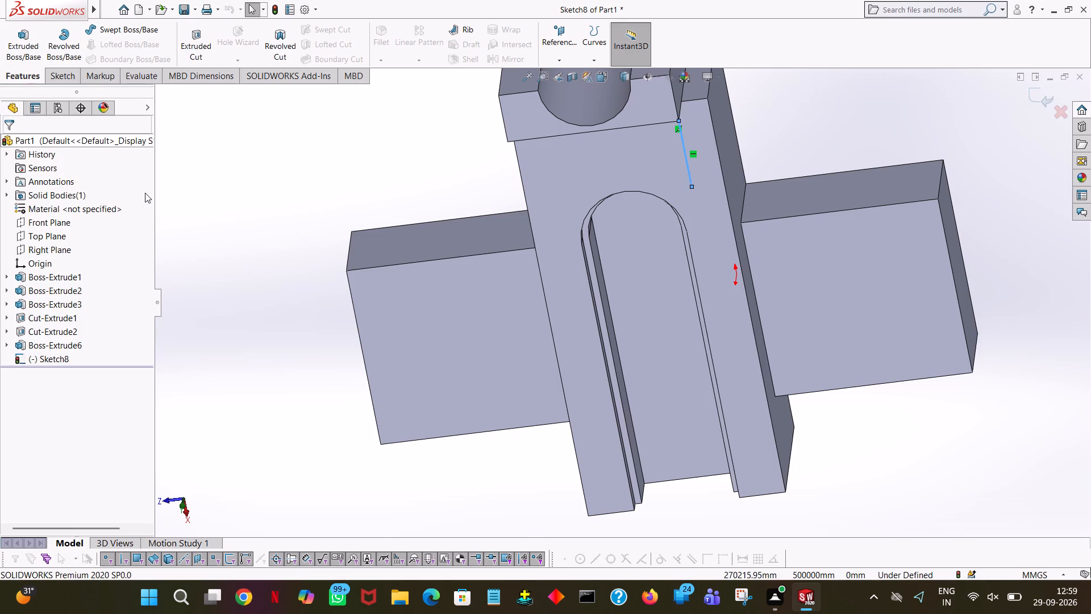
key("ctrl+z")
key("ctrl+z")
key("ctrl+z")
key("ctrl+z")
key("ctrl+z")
Trim away the remaining horizontal line on the end boss's side face and exit the sketch.
left_click(57, 68)
left_click(67, 75)
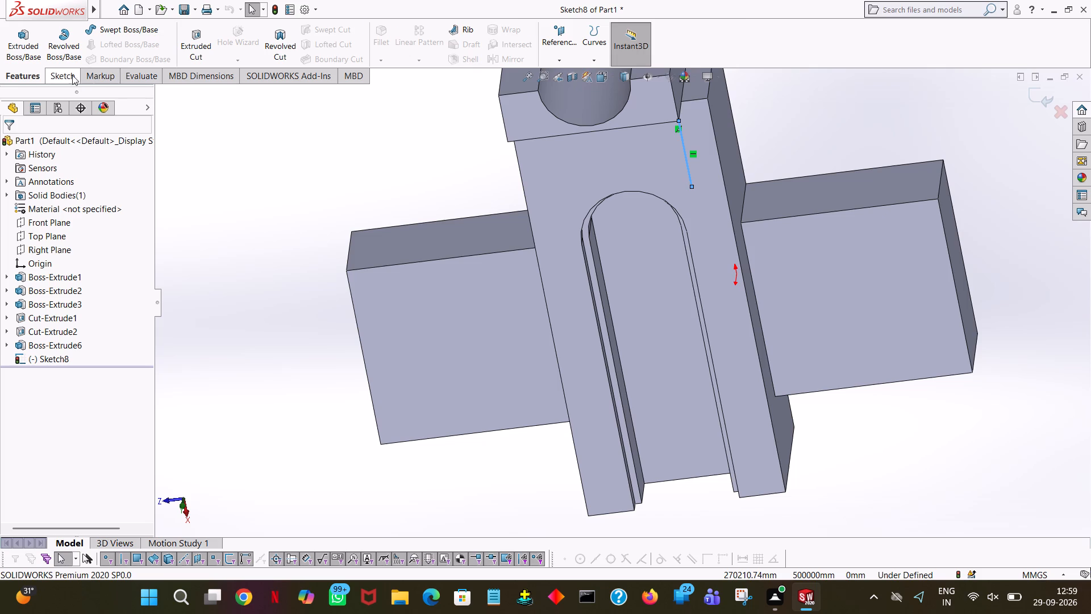
left_click(223, 42)
left_click(689, 172)
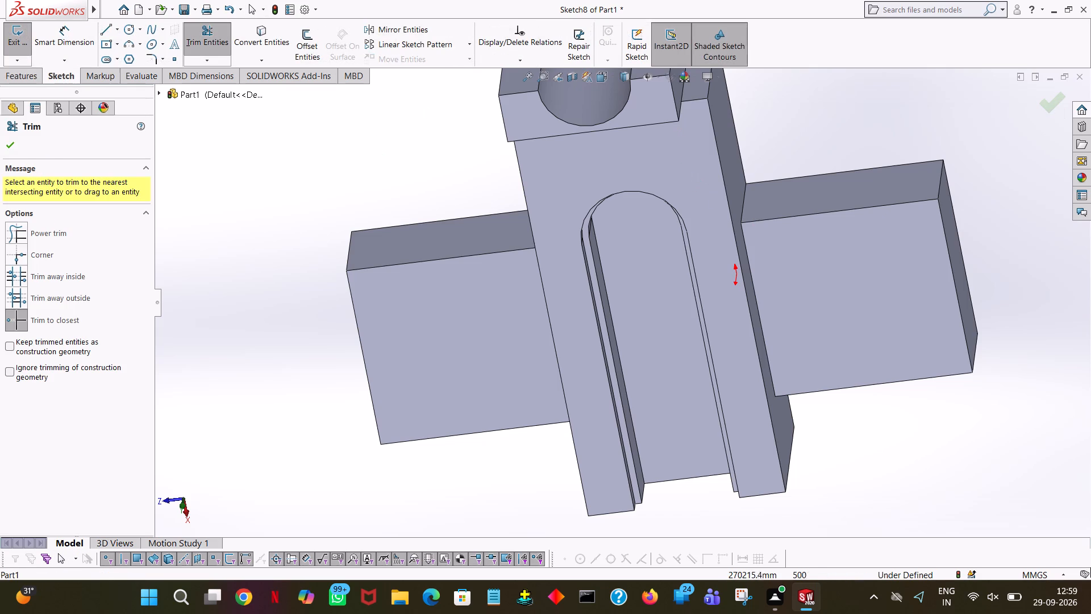
left_click(20, 32)
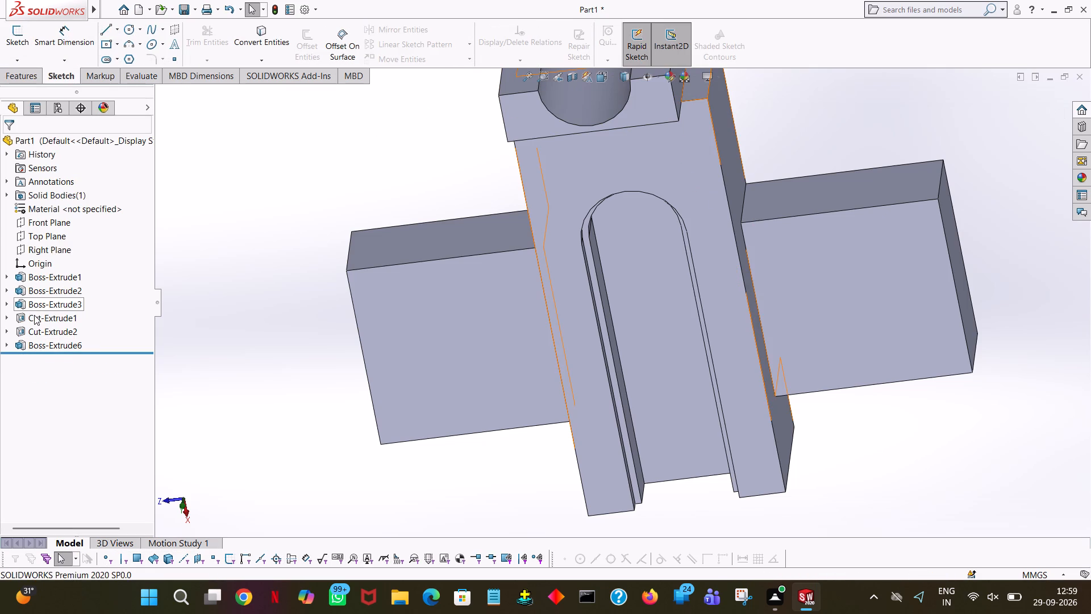
Open the end boss's profile sketch for editing, with its rectangle and circles in view.
middle_click_drag(430, 382, 453, 265)
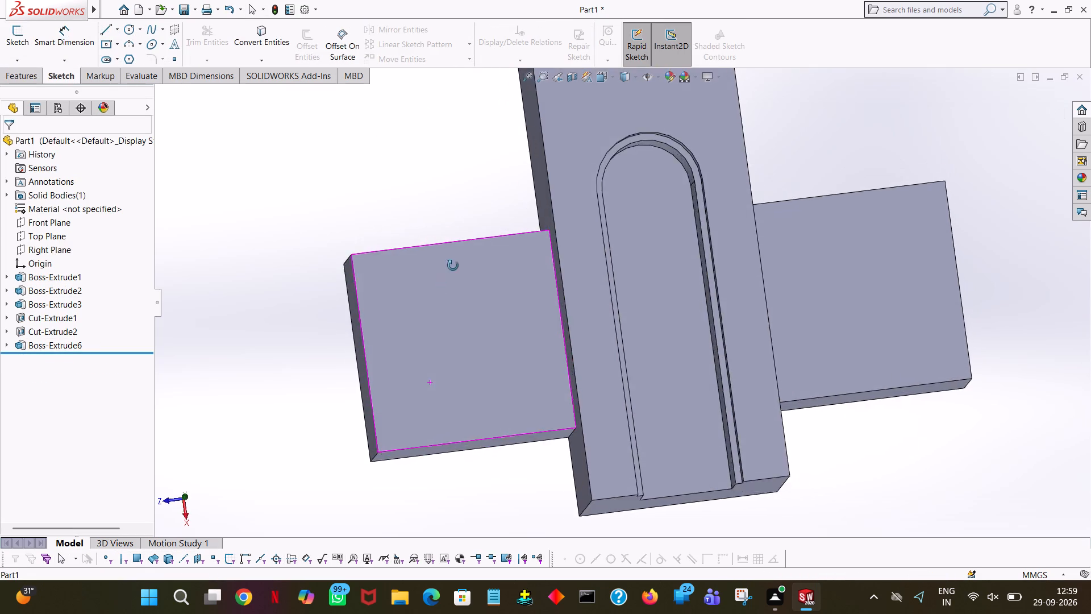
middle_click_drag(453, 265, 756, 474)
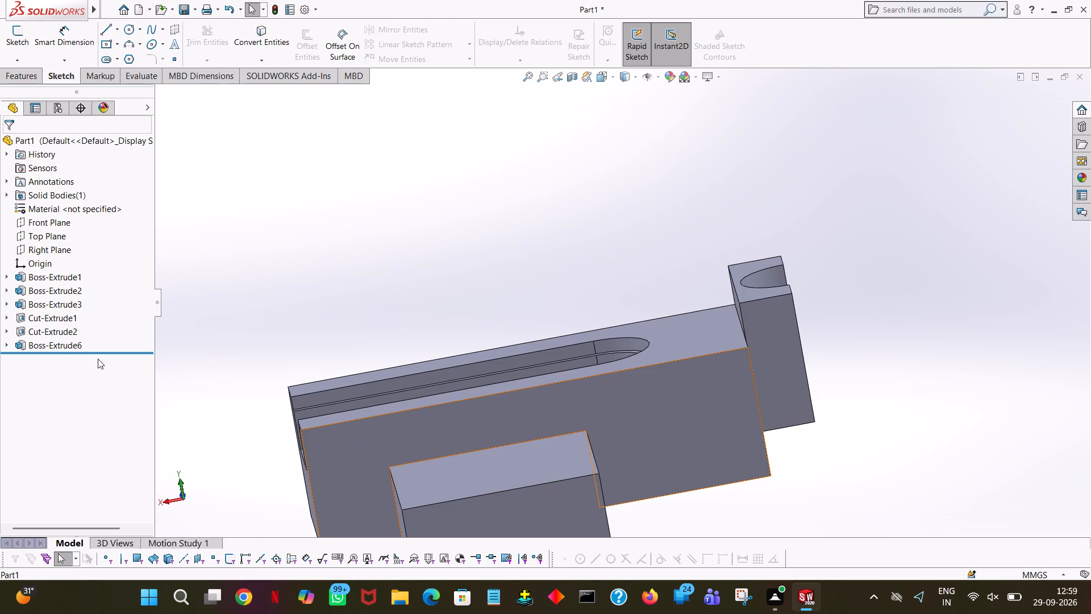
left_click(74, 347)
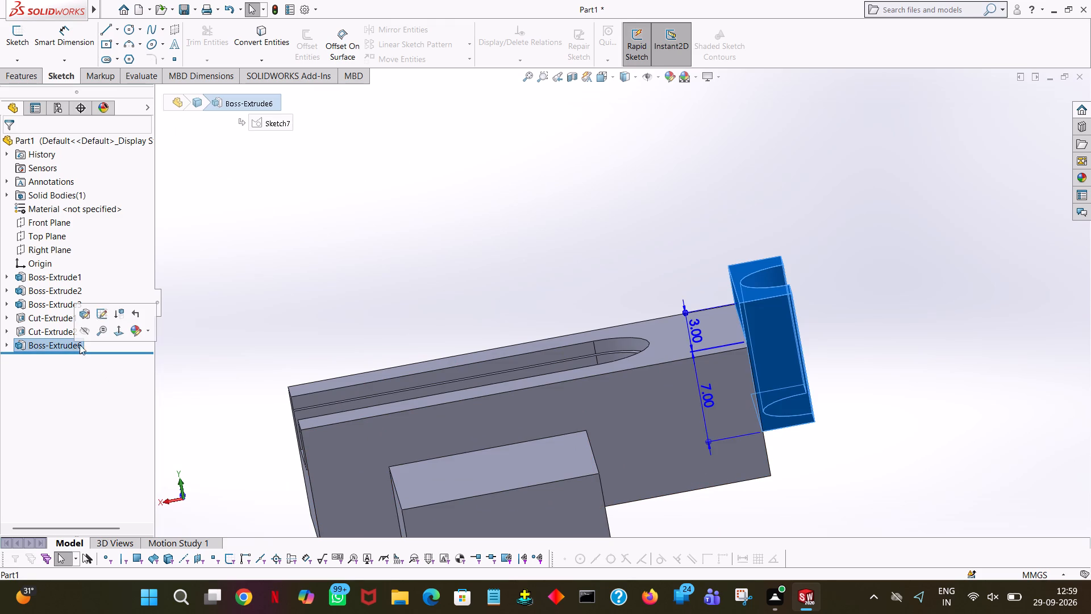
left_click(98, 316)
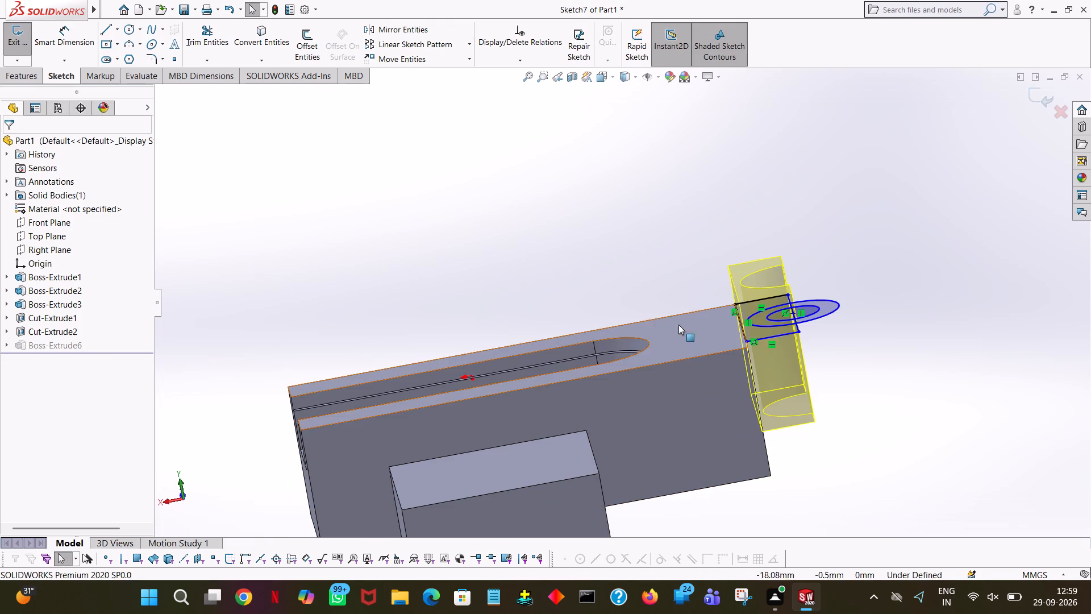
middle_click_drag(622, 286, 644, 454)
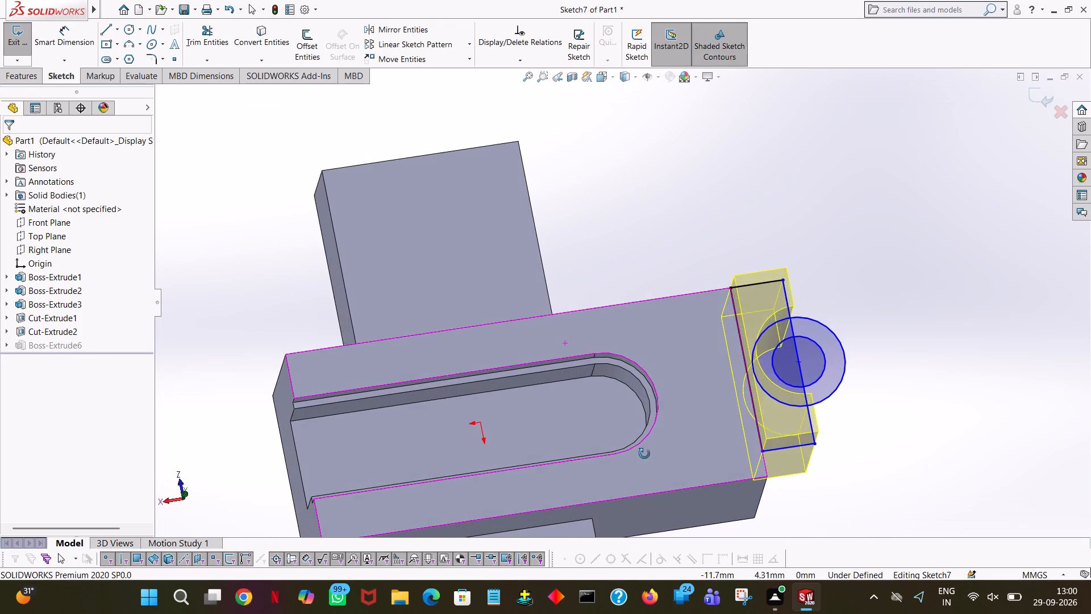
middle_click_drag(644, 454, 642, 478)
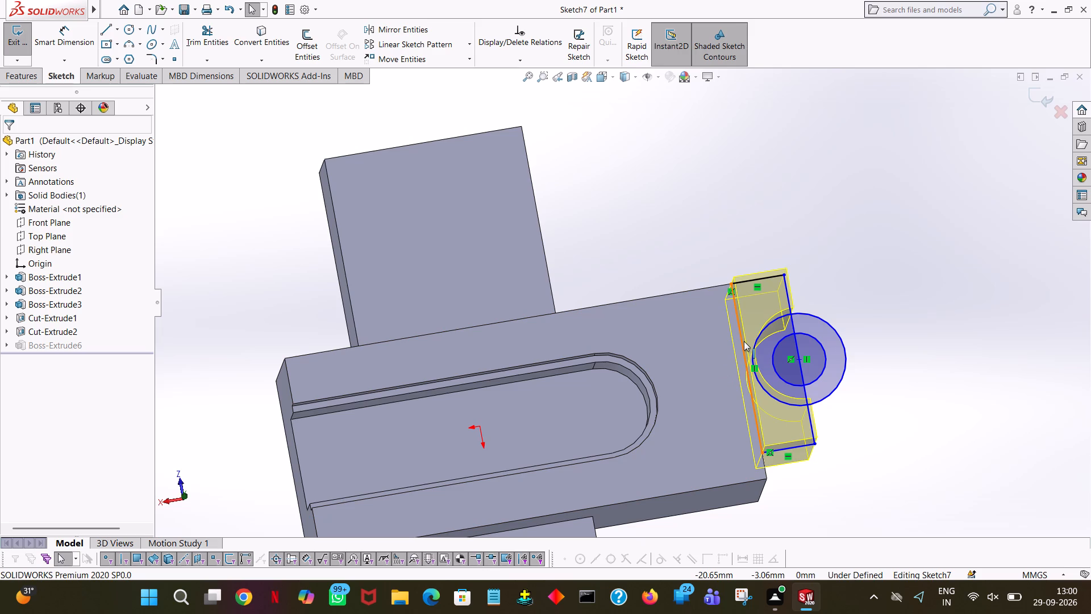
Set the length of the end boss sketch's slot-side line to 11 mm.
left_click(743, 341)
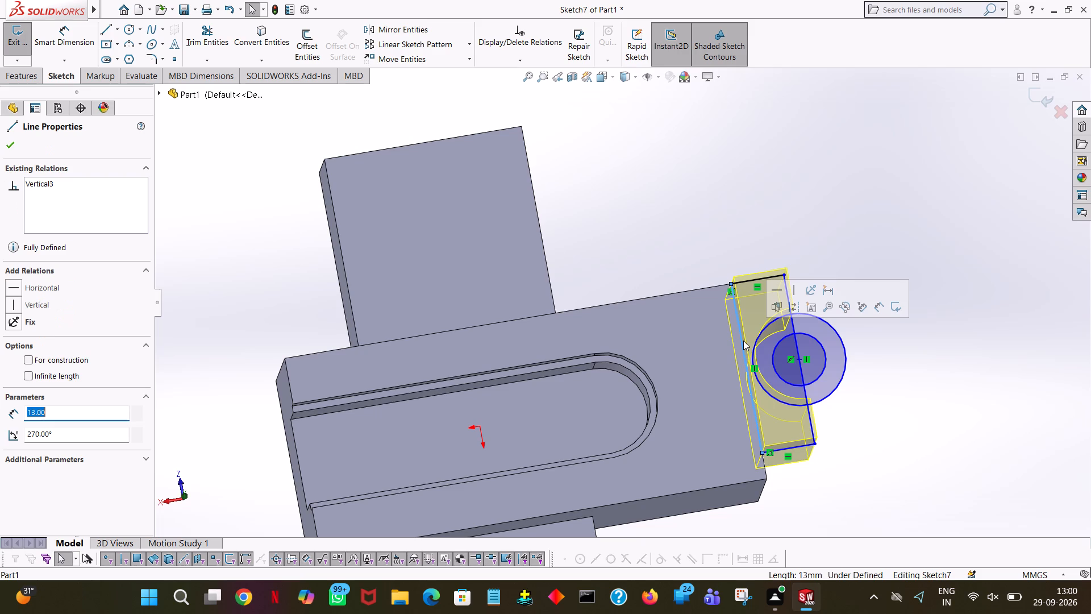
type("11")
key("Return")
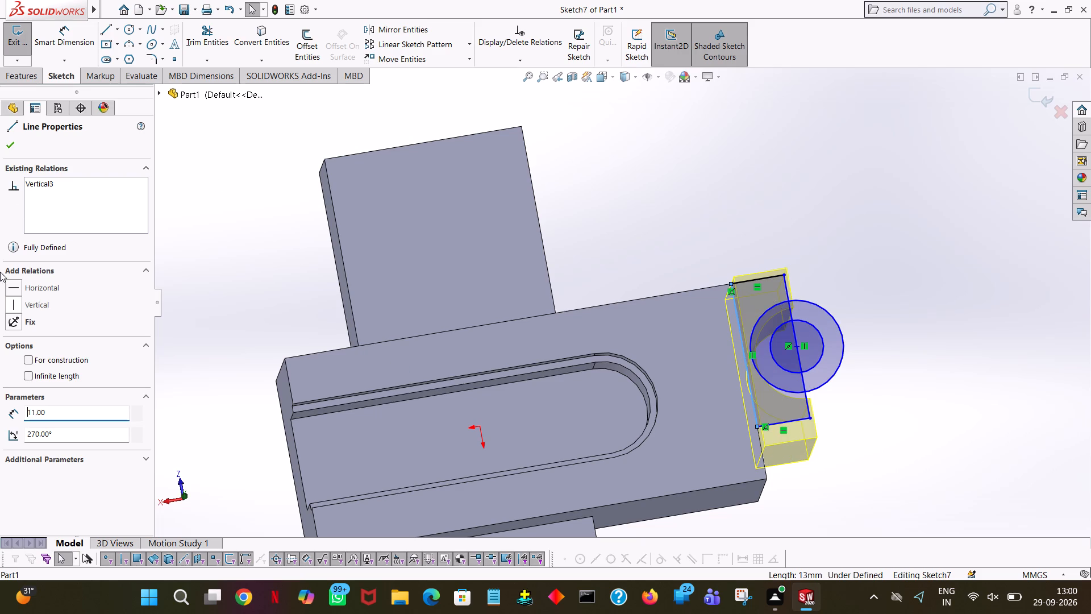
Trim away all rectangle lines and both concentric circles of the end boss's sketch.
left_click(202, 37)
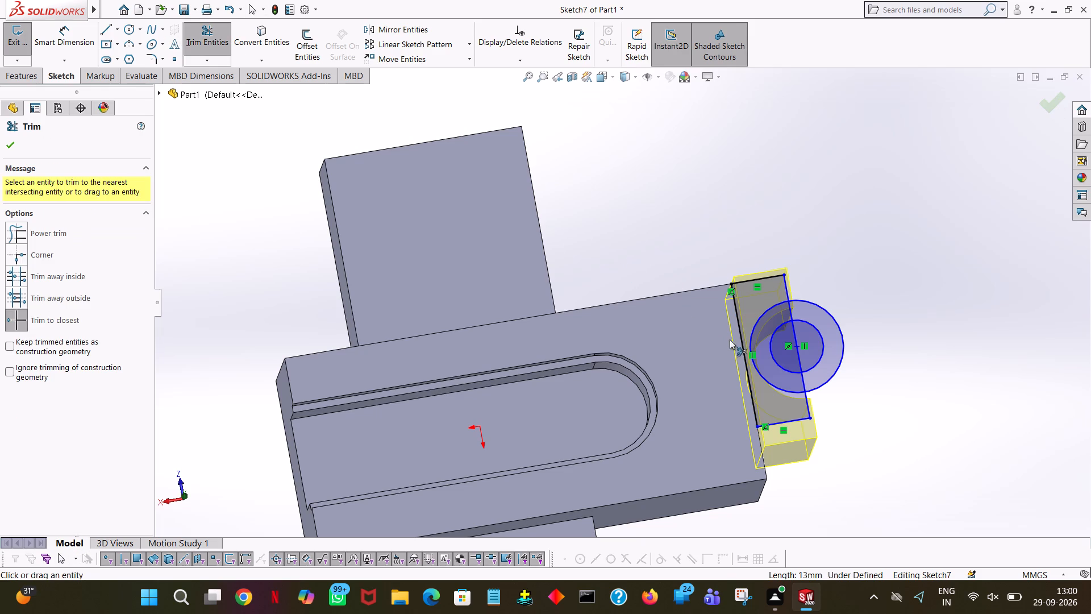
left_click(744, 347)
left_click(744, 283)
left_click(785, 293)
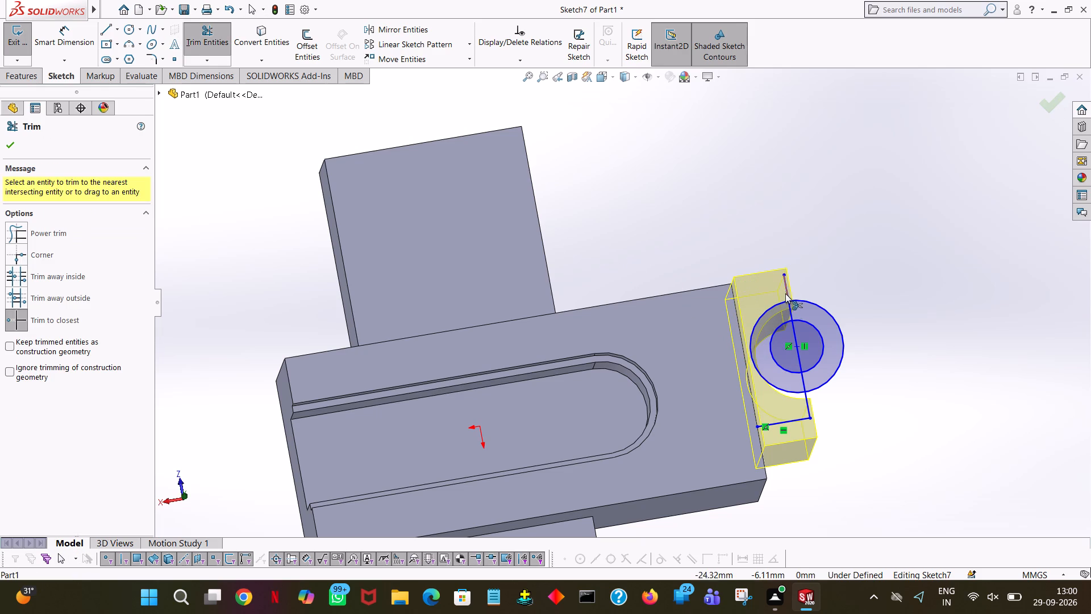
left_click(590, 310)
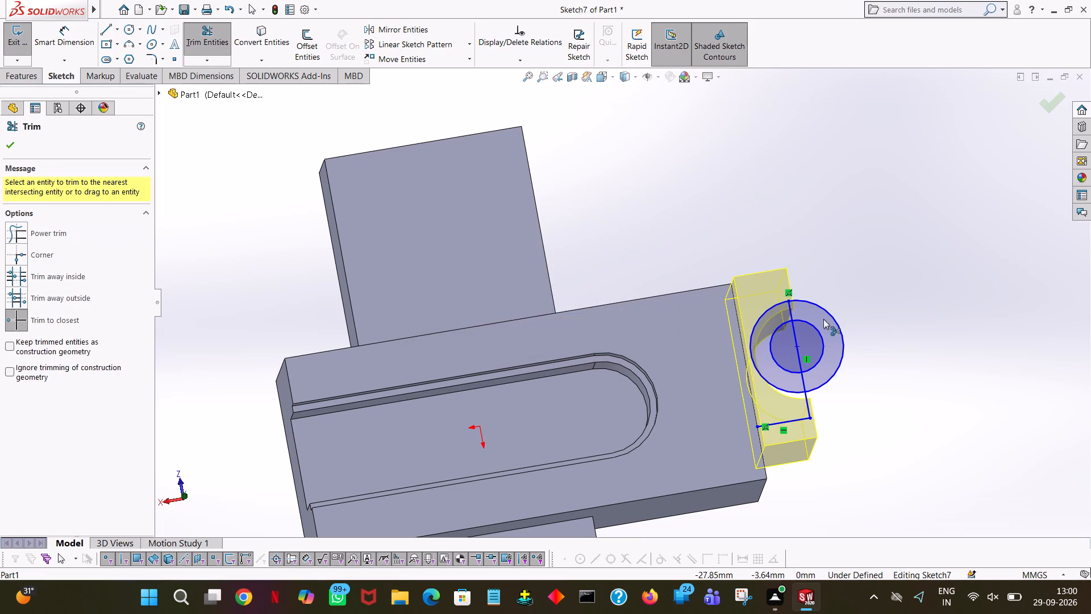
left_click(796, 335)
left_click(790, 309)
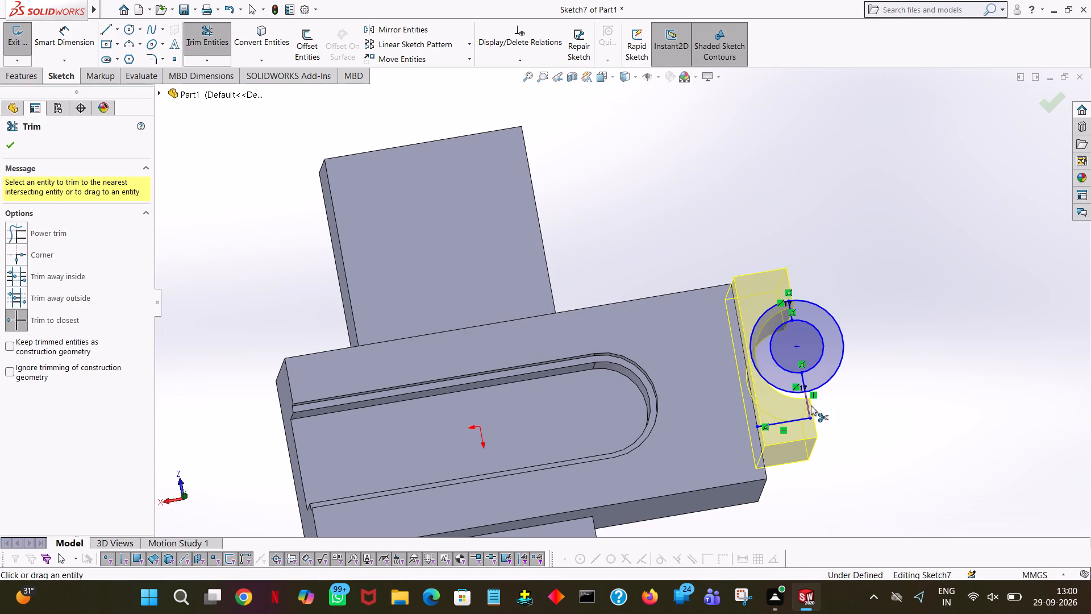
left_click(808, 406)
left_click(789, 421)
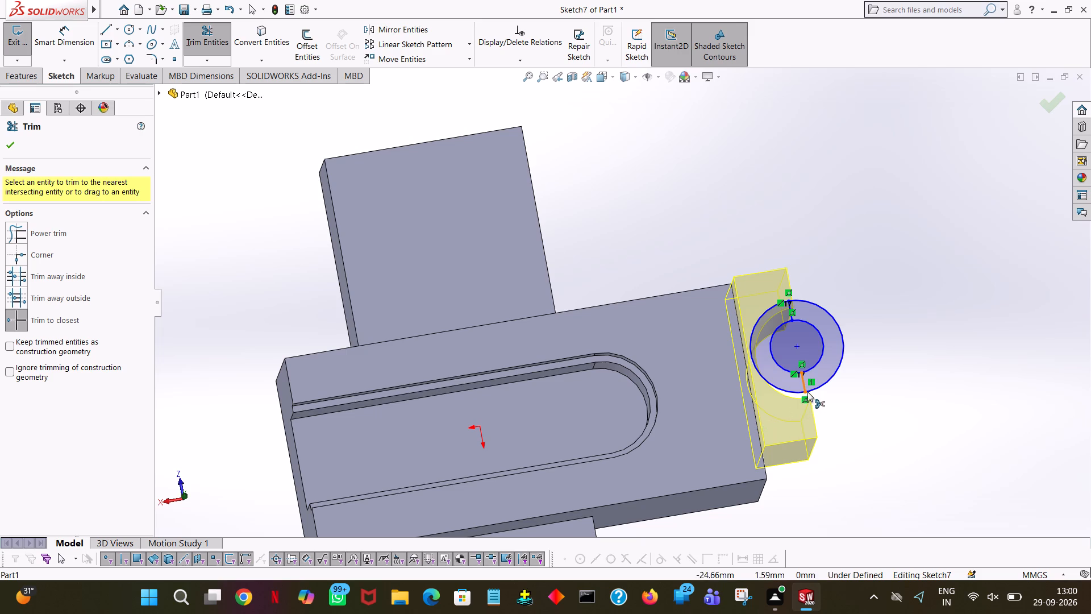
left_click(803, 381)
left_click(787, 304)
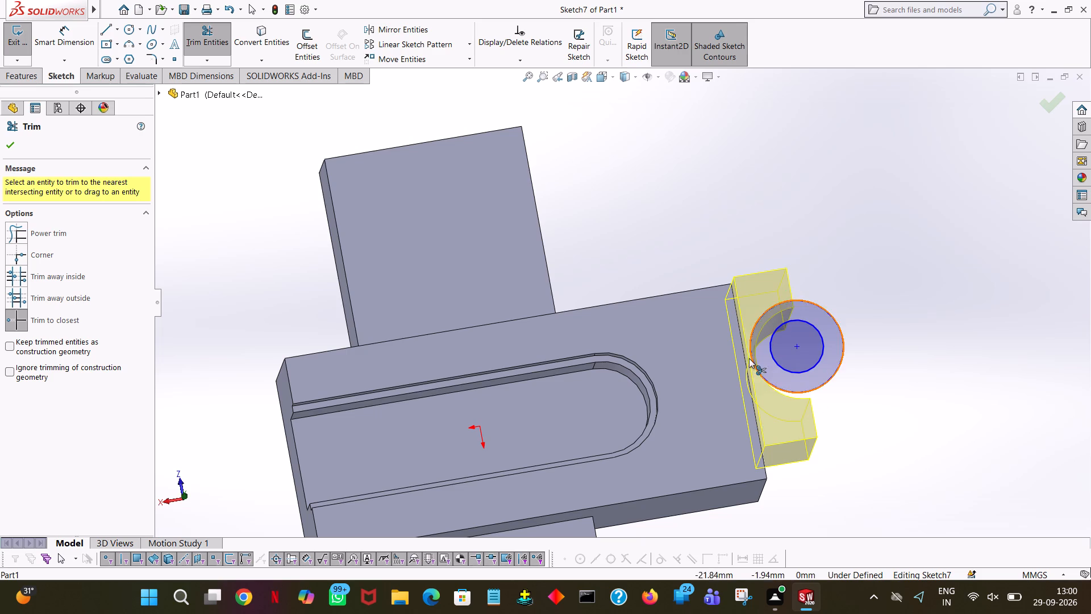
left_click(750, 347)
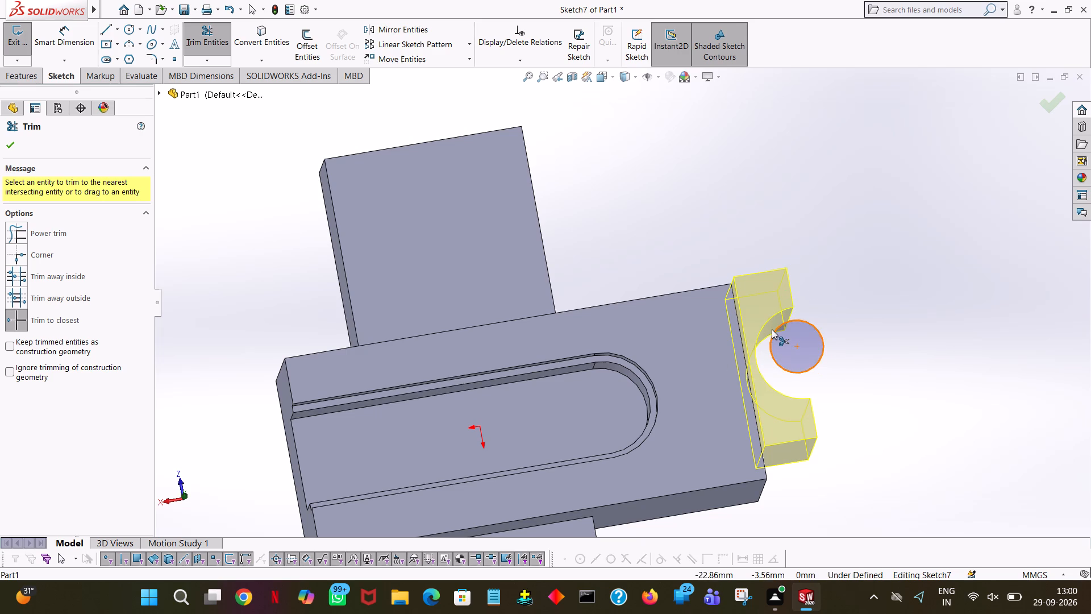
left_click(772, 329)
left_click(771, 331)
Sketch a 5.5 mm vertical line along the block's slot-side end edge, starting from the edge's midpoint.
key("space")
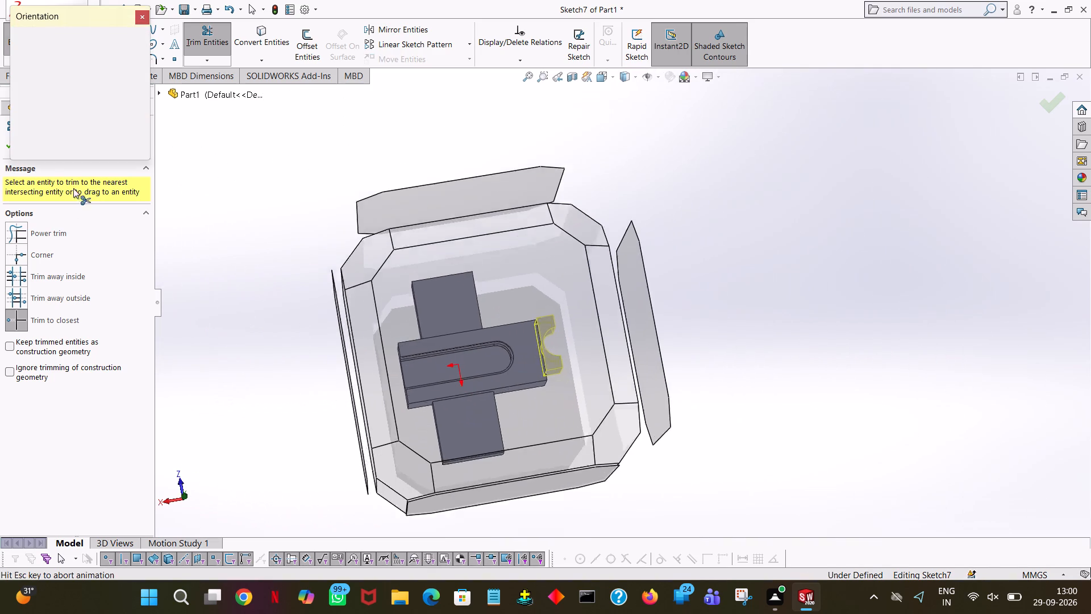
left_click(144, 82)
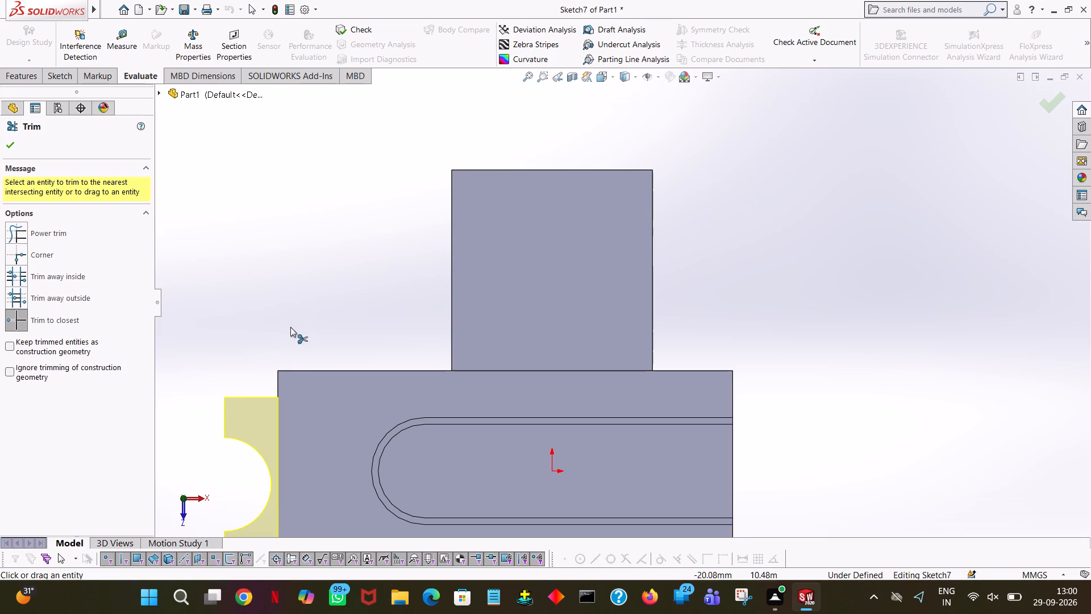
middle_click_drag(322, 312, 456, 246, "ctrl")
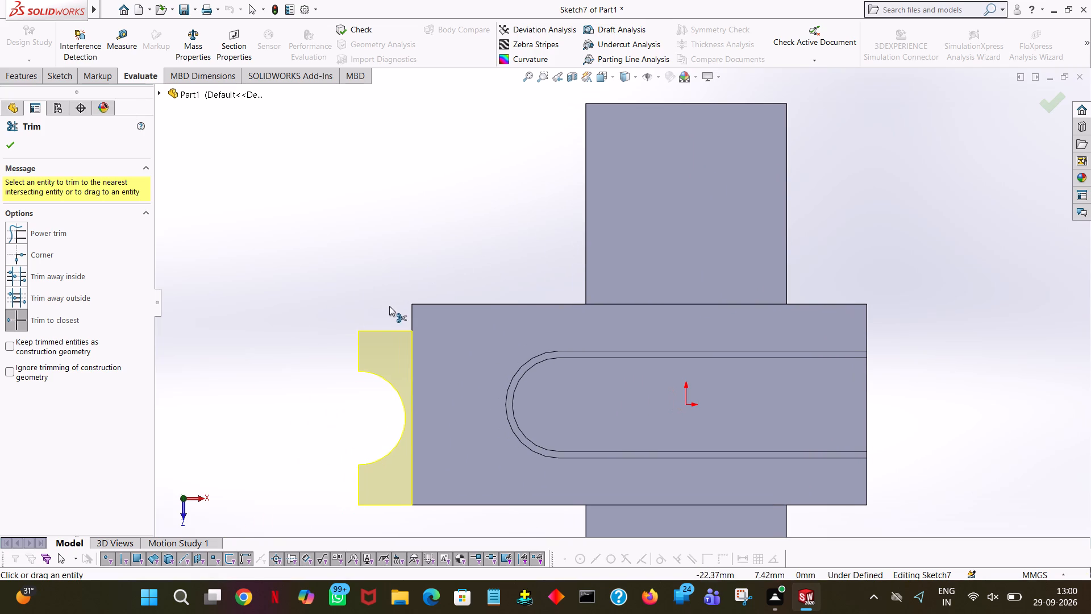
double_click(410, 314)
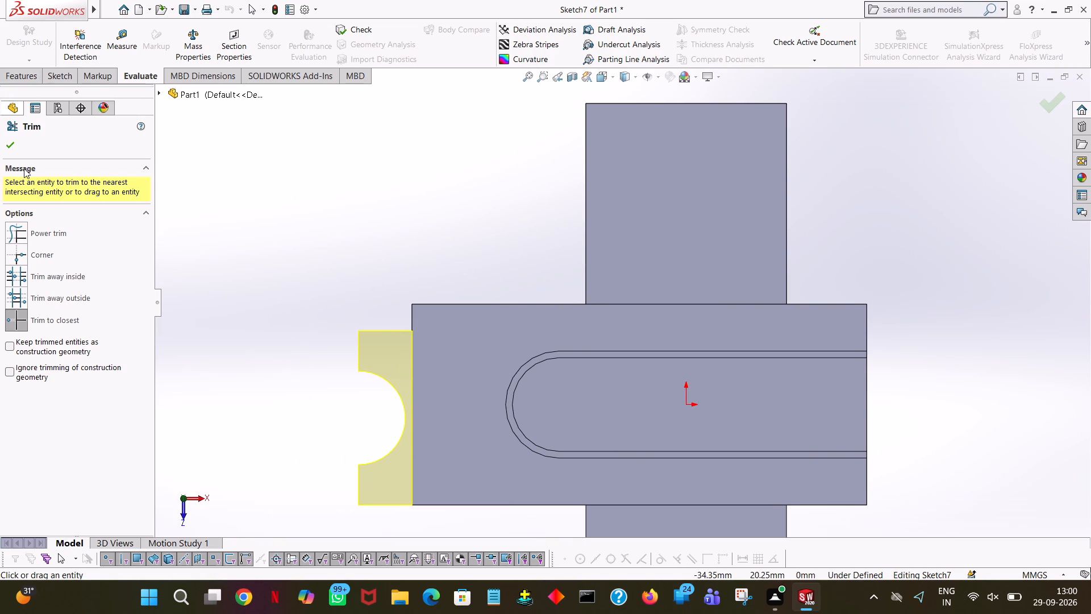
left_click(8, 148)
left_click(52, 75)
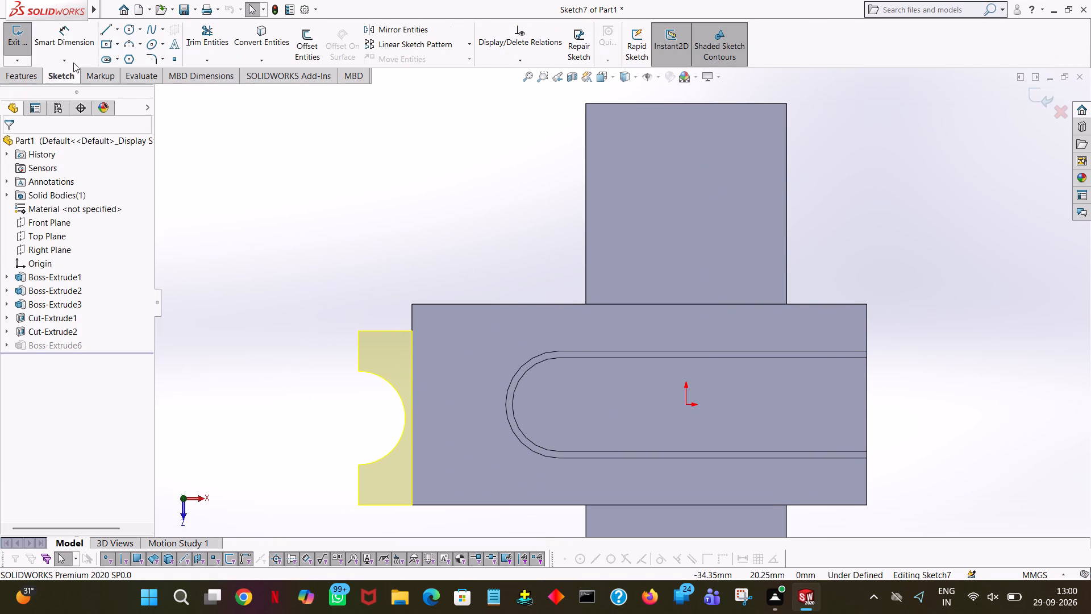
left_click(109, 28)
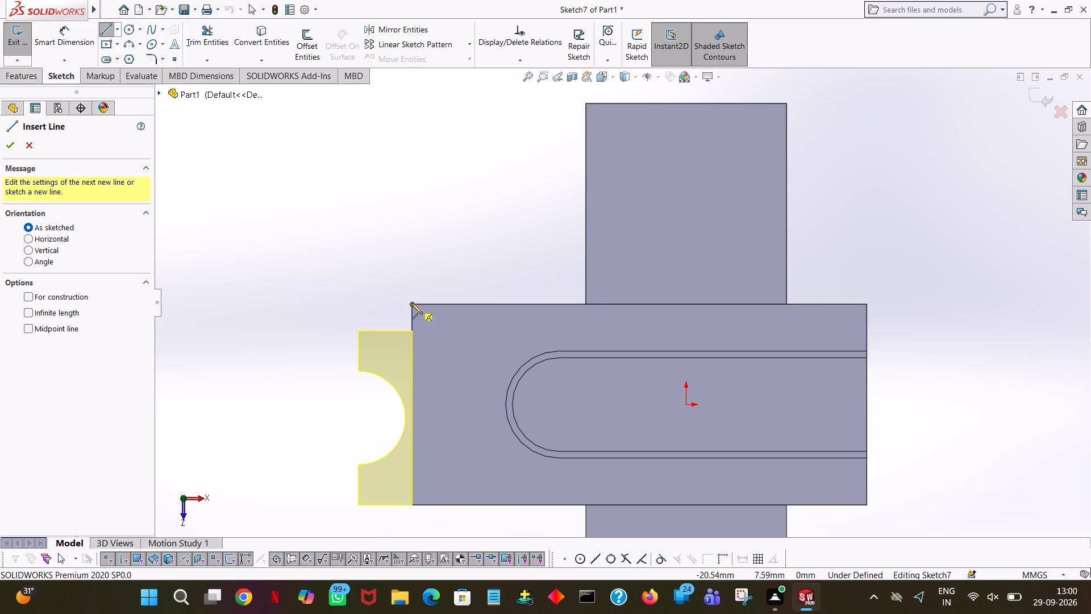
left_click(411, 404)
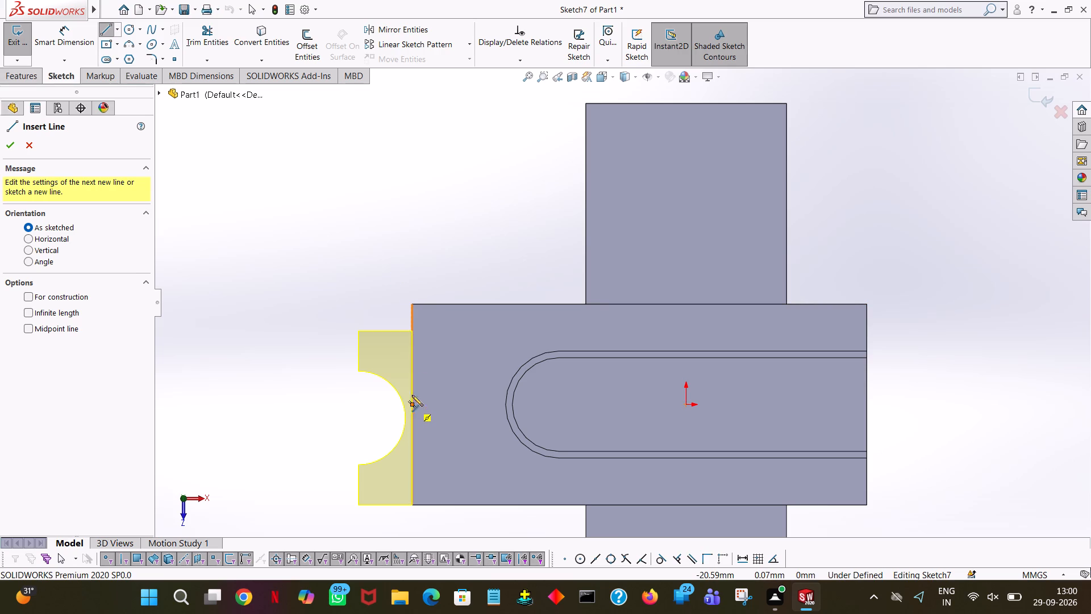
left_click(411, 330)
type("5.5")
key("Return")
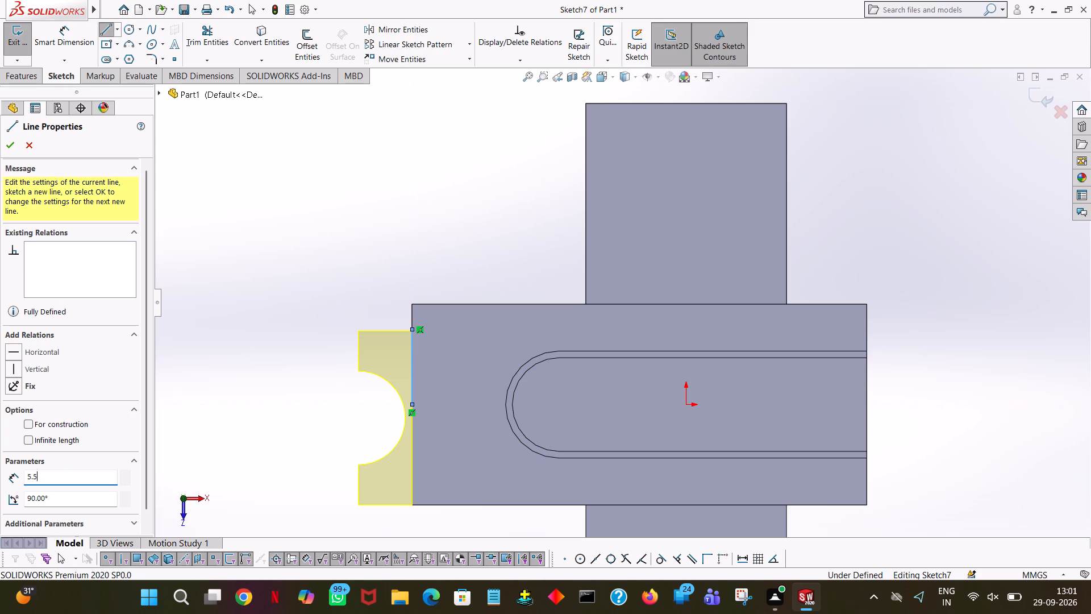
Close the end boss rectangle with a 4 mm outward line, an 11 mm outer side and lines back to the start midpoint.
left_click(359, 330)
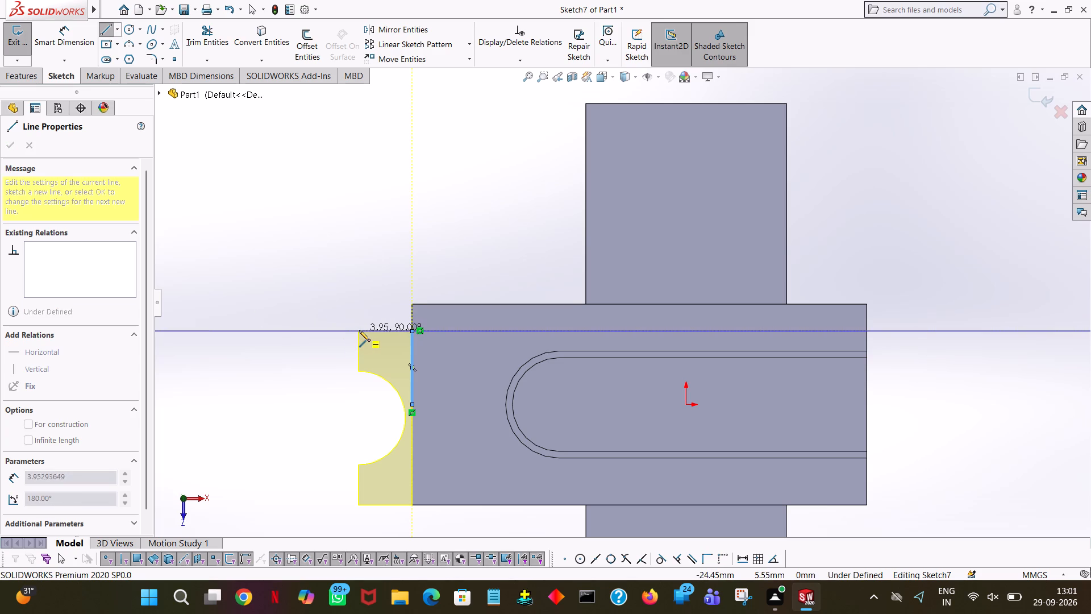
key("4")
key("Return")
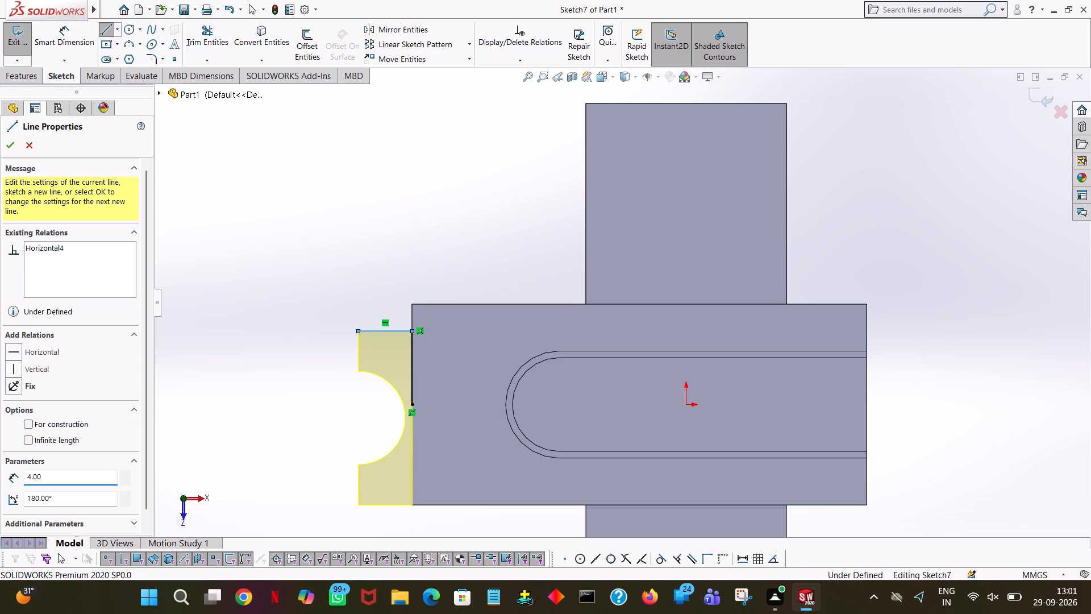
left_click(357, 505)
type("11")
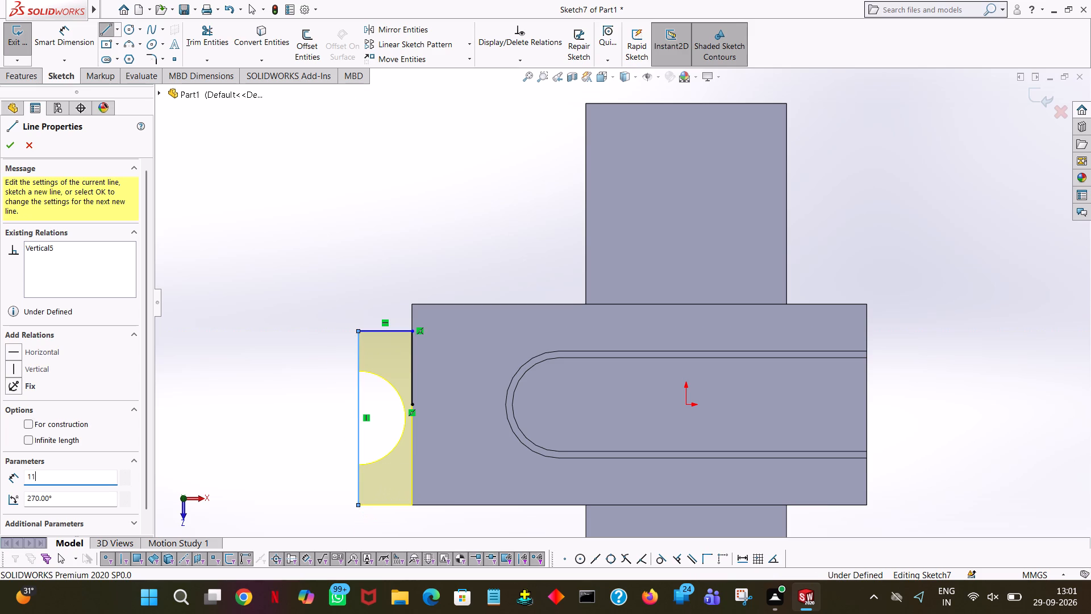
key("Return")
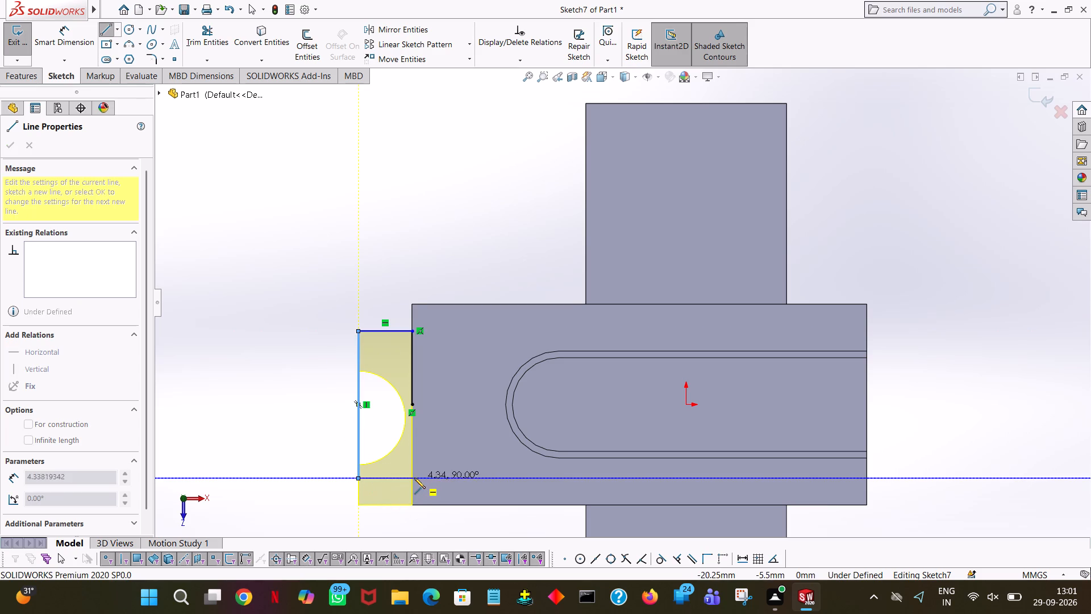
left_click(412, 477)
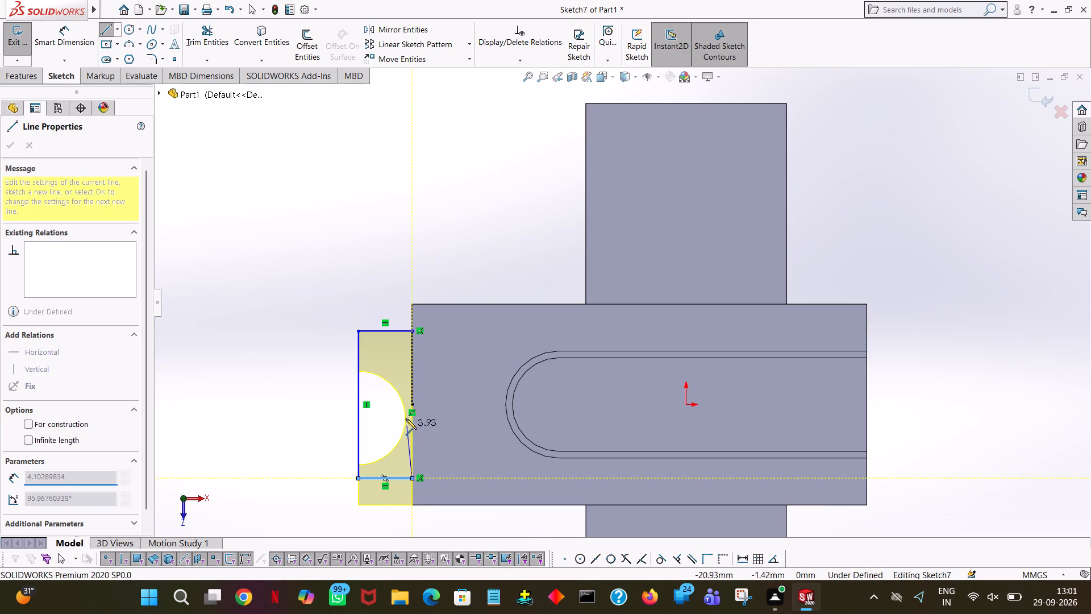
left_click(411, 402)
right_click(411, 402)
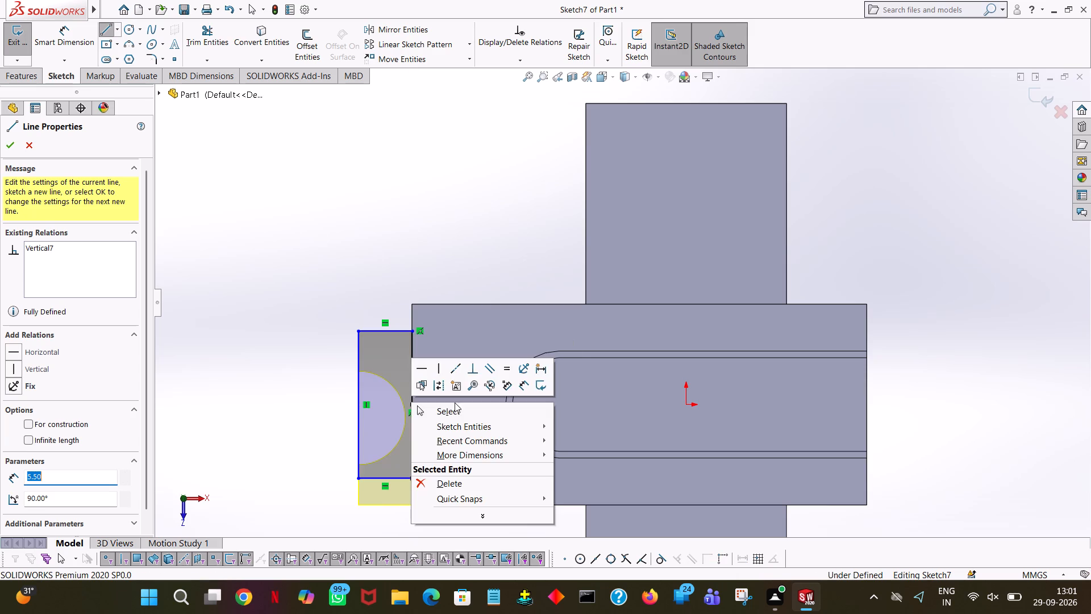
left_click(456, 409)
Sketch a circle of radius 3.5 mm centred on the midpoint of the end boss rectangle's outer side.
middle_click(621, 486)
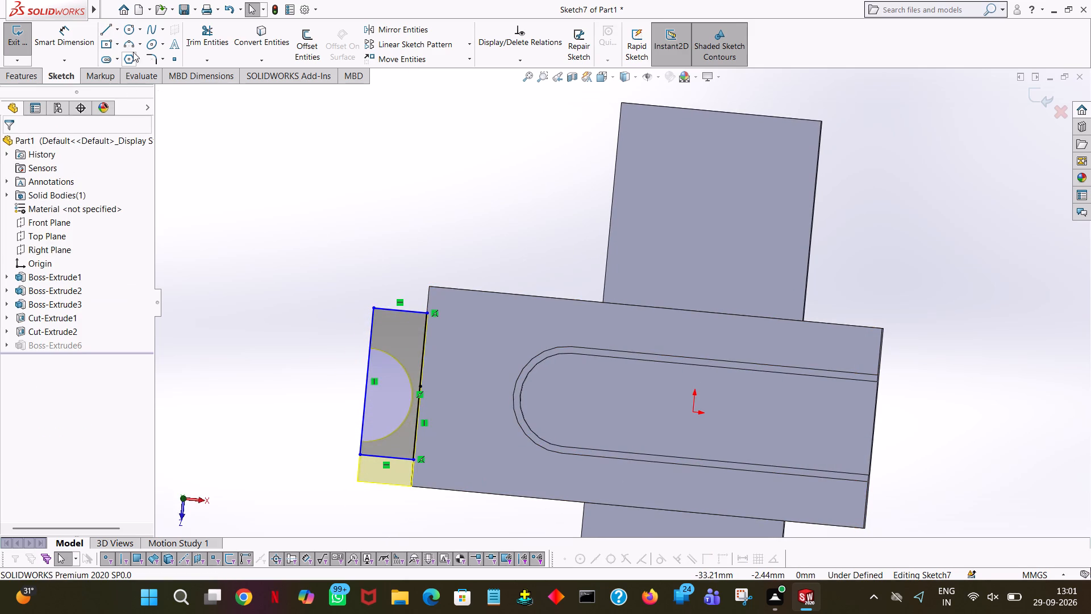
left_click(127, 28)
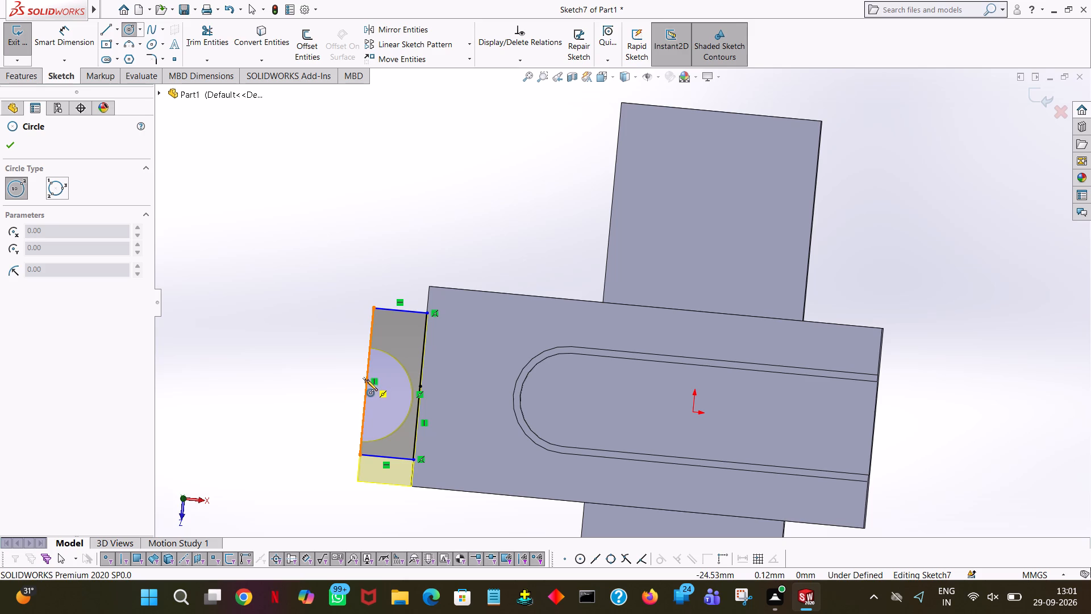
left_click(365, 379)
left_click(413, 383)
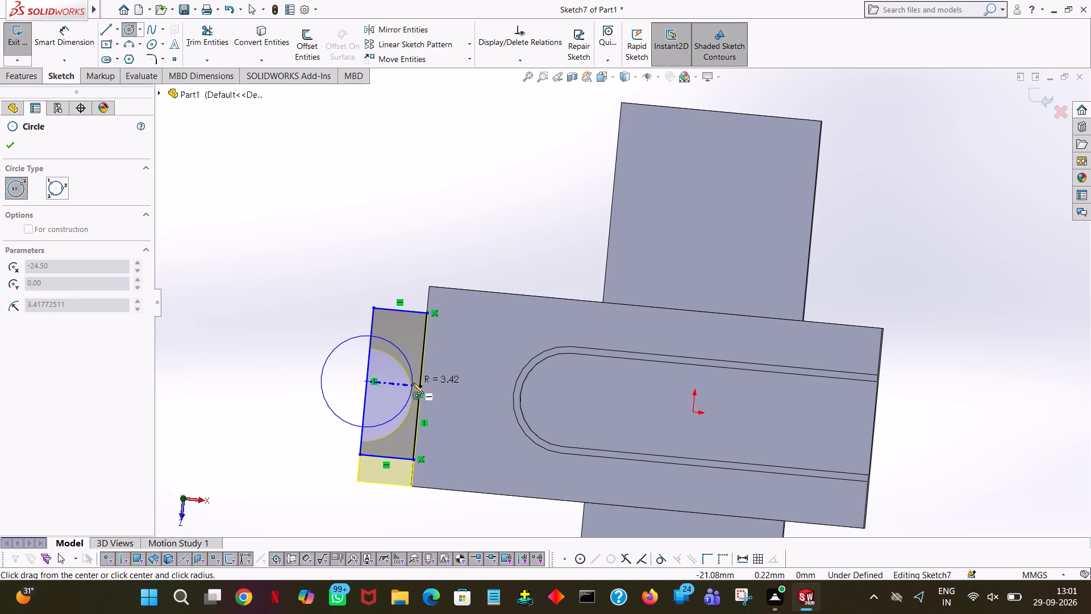
type("3.5")
key("Return")
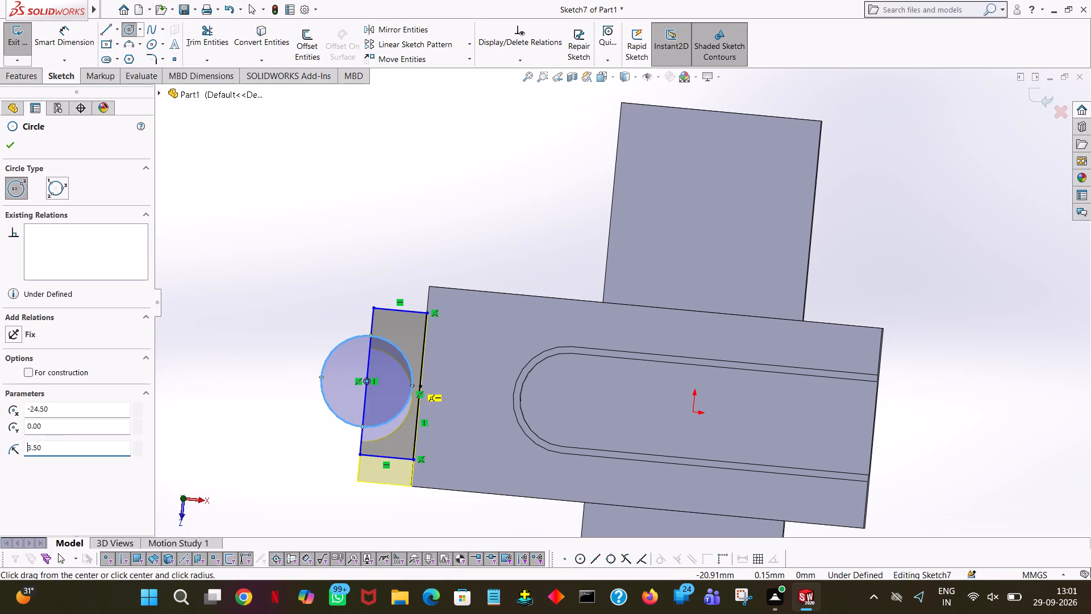
left_click(3, 136)
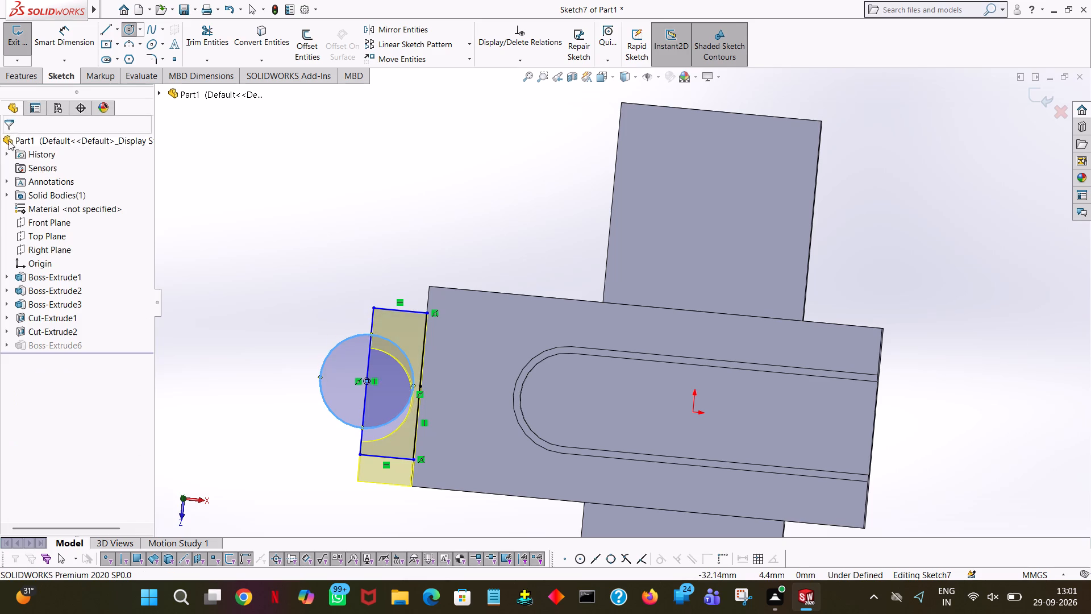
Trim away the half of the circle outside the end boss rectangle and exit the sketch.
left_click(212, 35)
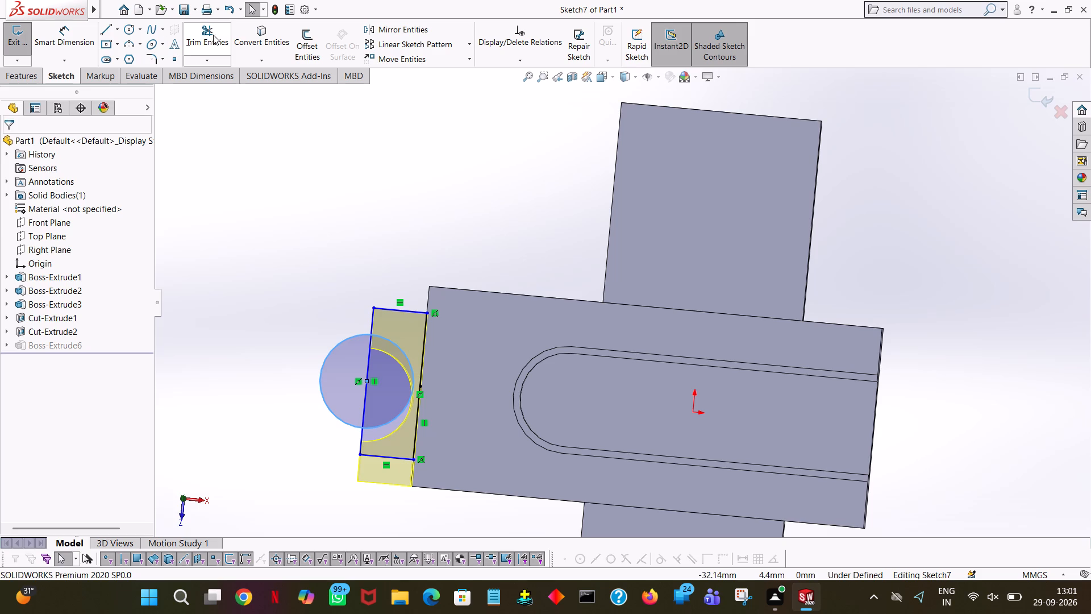
left_click(329, 347)
left_click(333, 350)
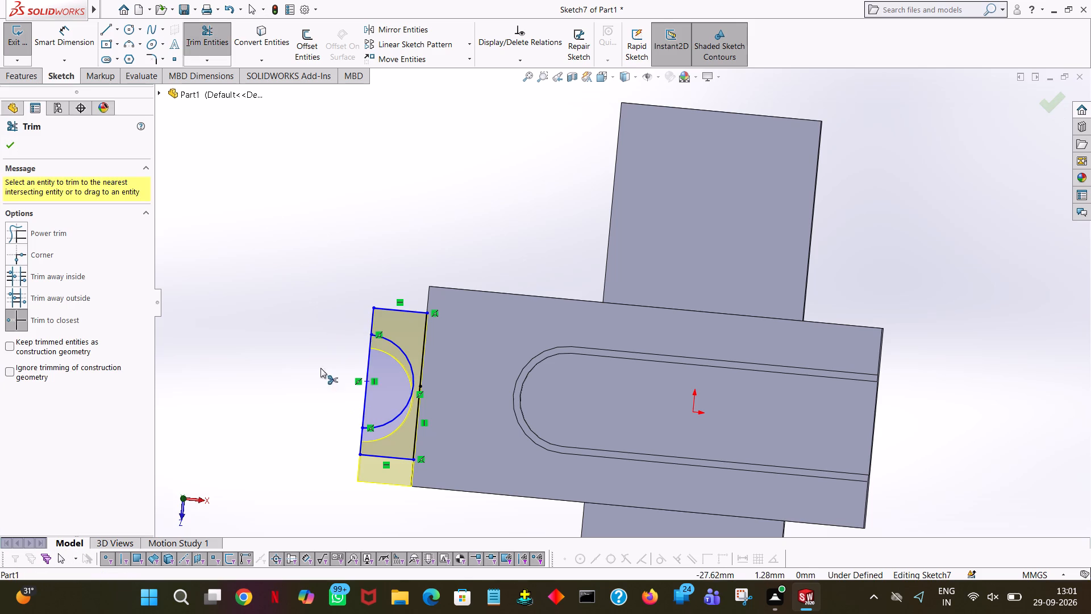
left_click(11, 147)
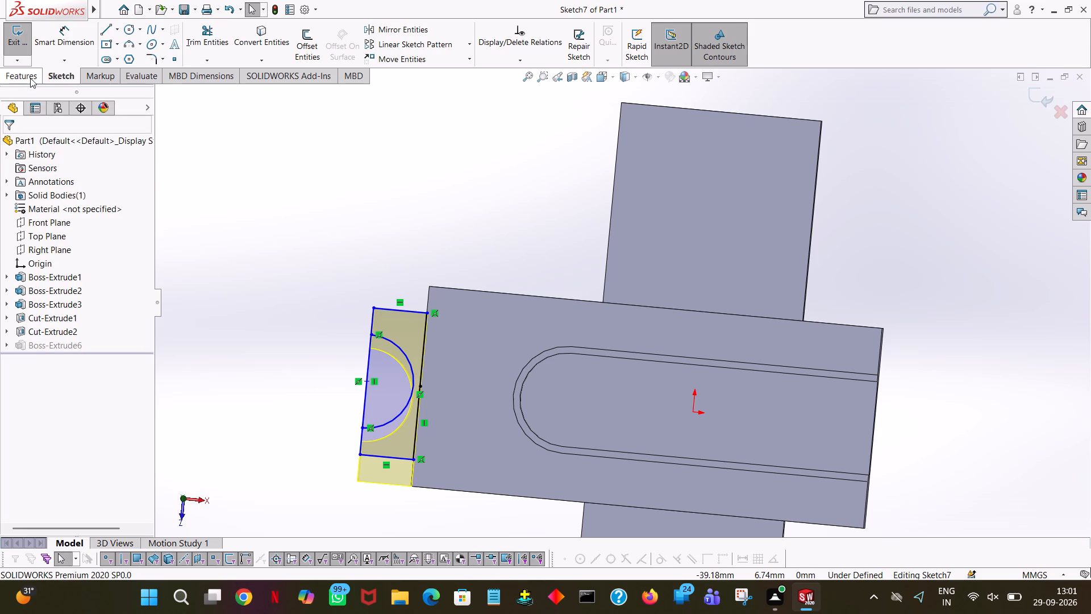
left_click(30, 78)
left_click(49, 81)
left_click(20, 39)
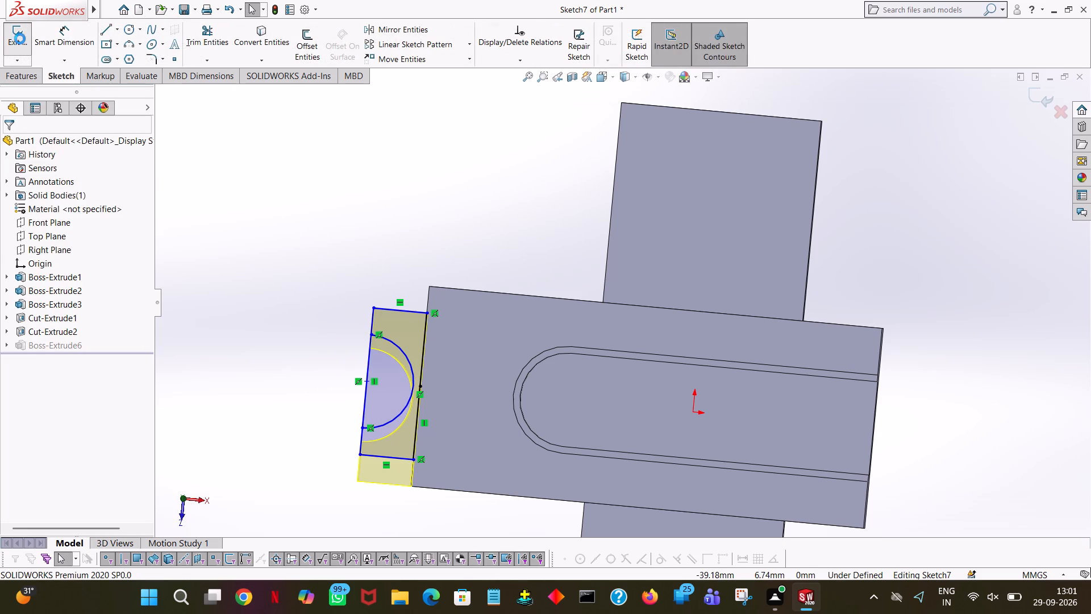
Start an Extruded Boss sketch on the narrow side face of the recessed end boss and view the sketch plane face-on.
middle_click_drag(197, 326, 192, 182)
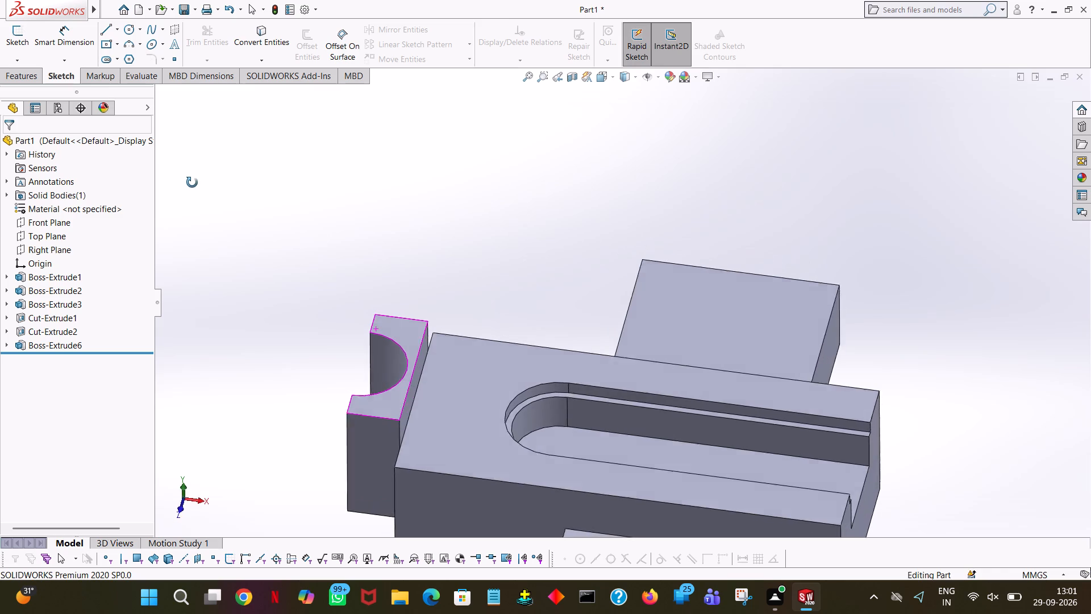
middle_click_drag(192, 182, 194, 287)
middle_click_drag(815, 350, 616, 553)
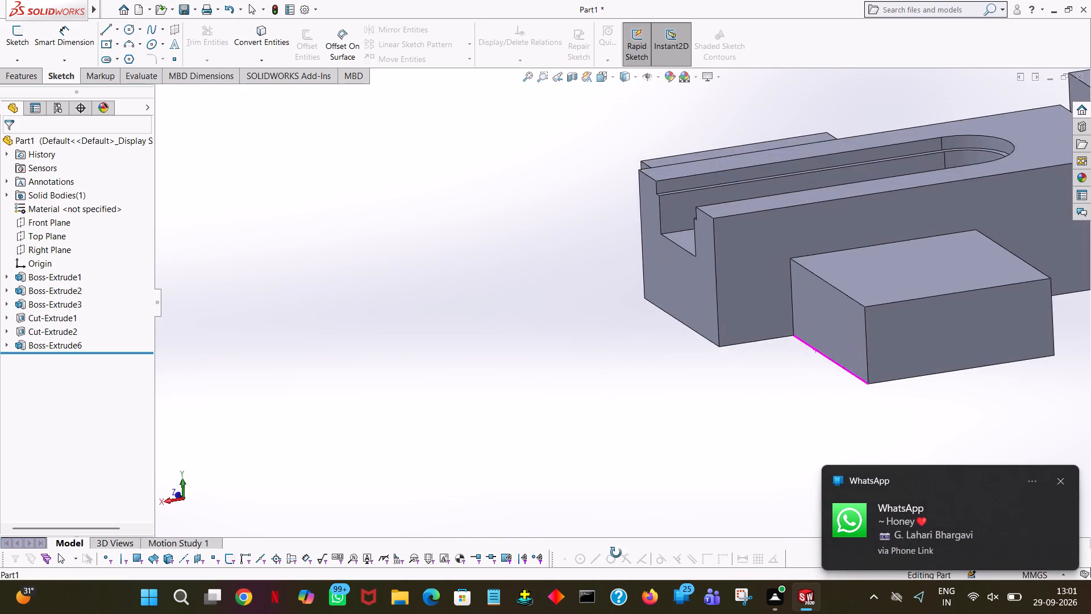
middle_click_drag(616, 553, 731, 521)
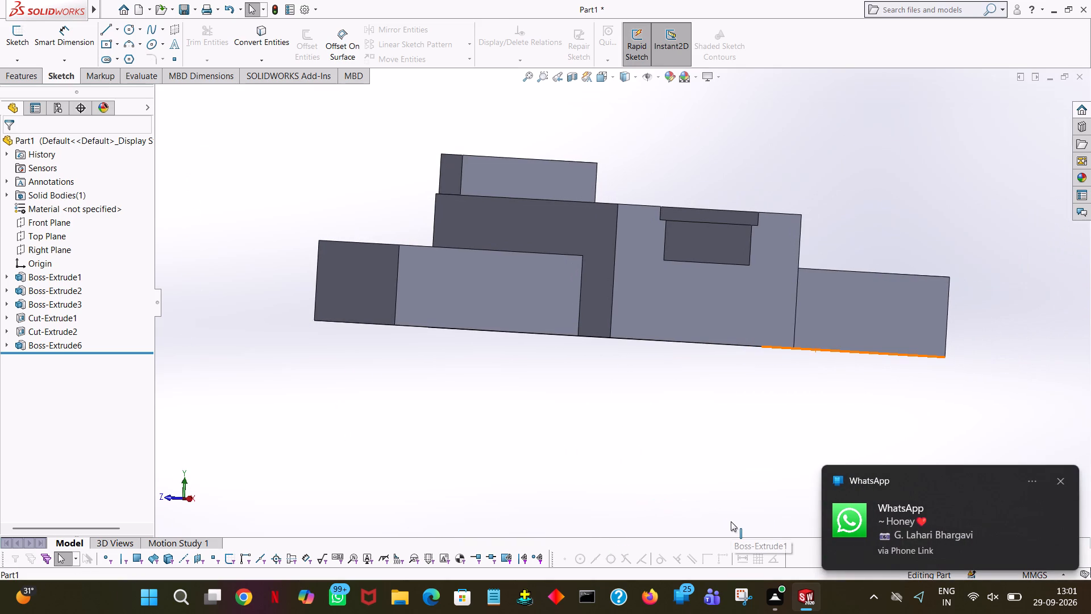
key("ctrl+7")
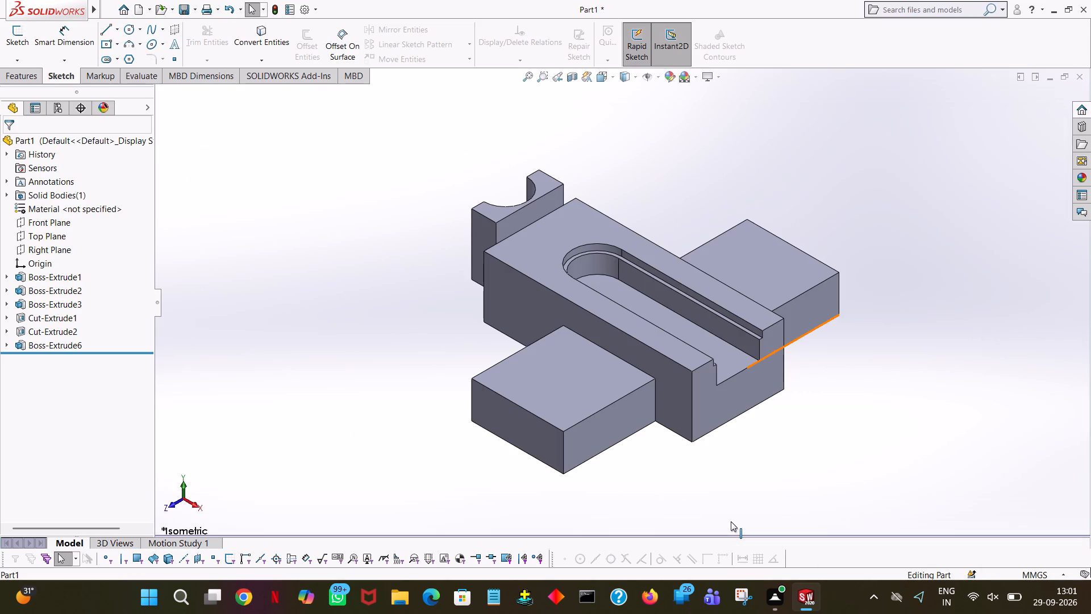
left_click(22, 72)
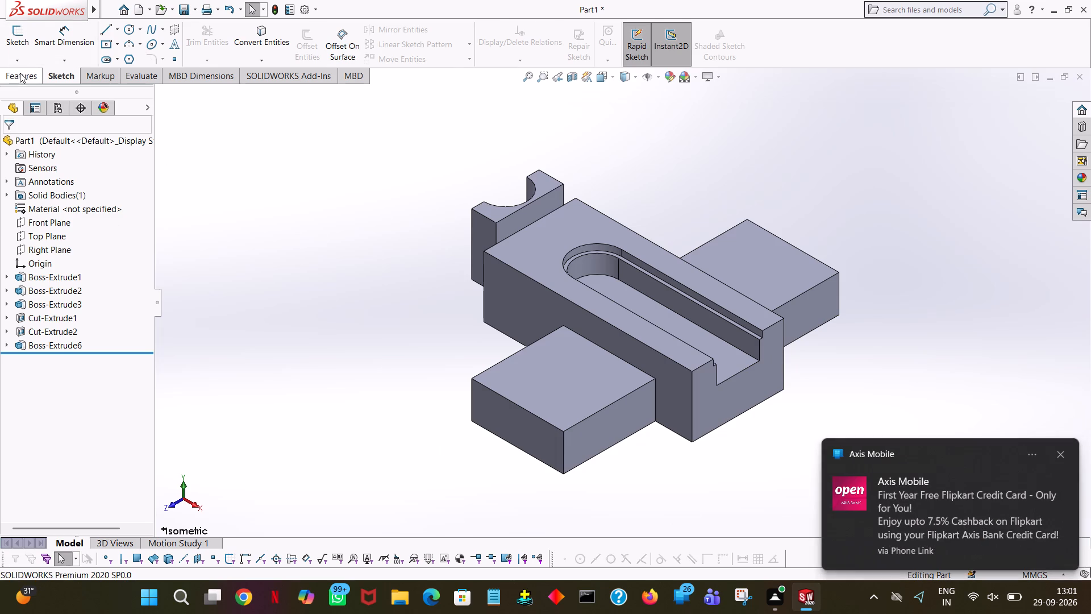
left_click(30, 43)
left_click(481, 235)
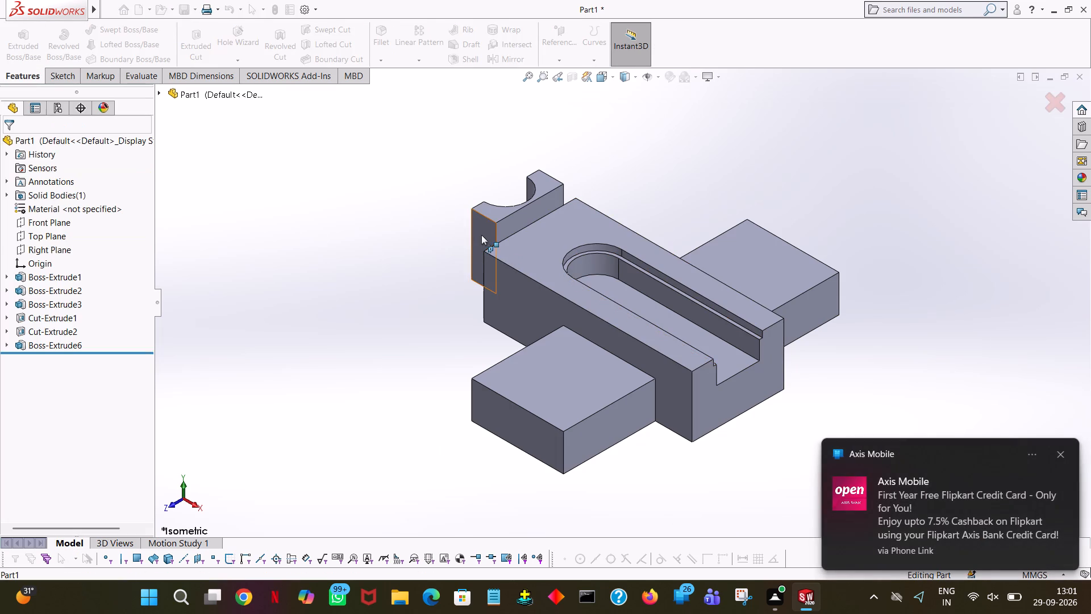
key("space")
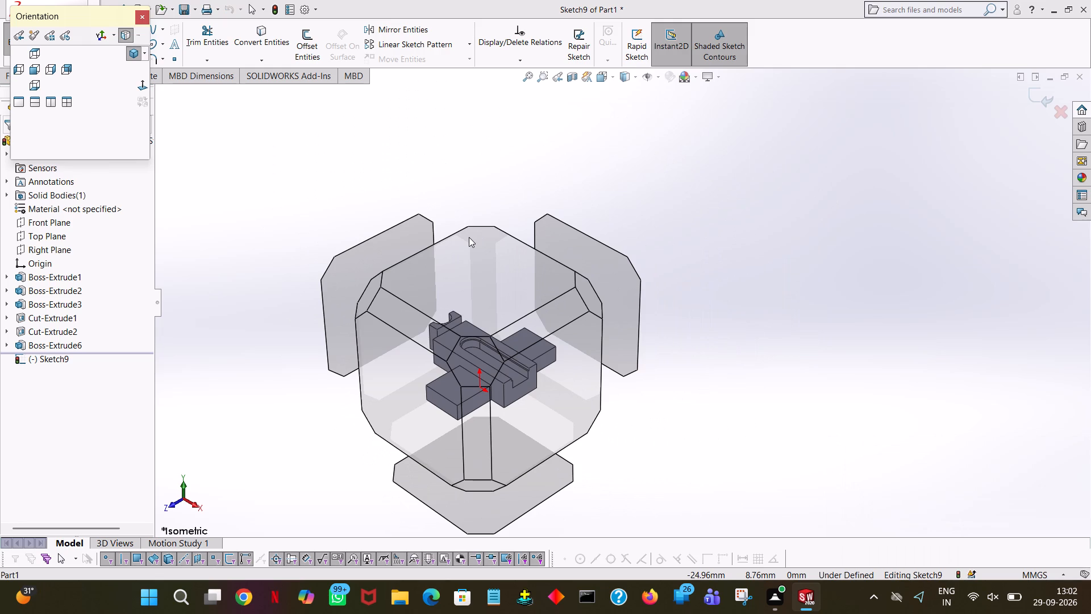
left_click(136, 89)
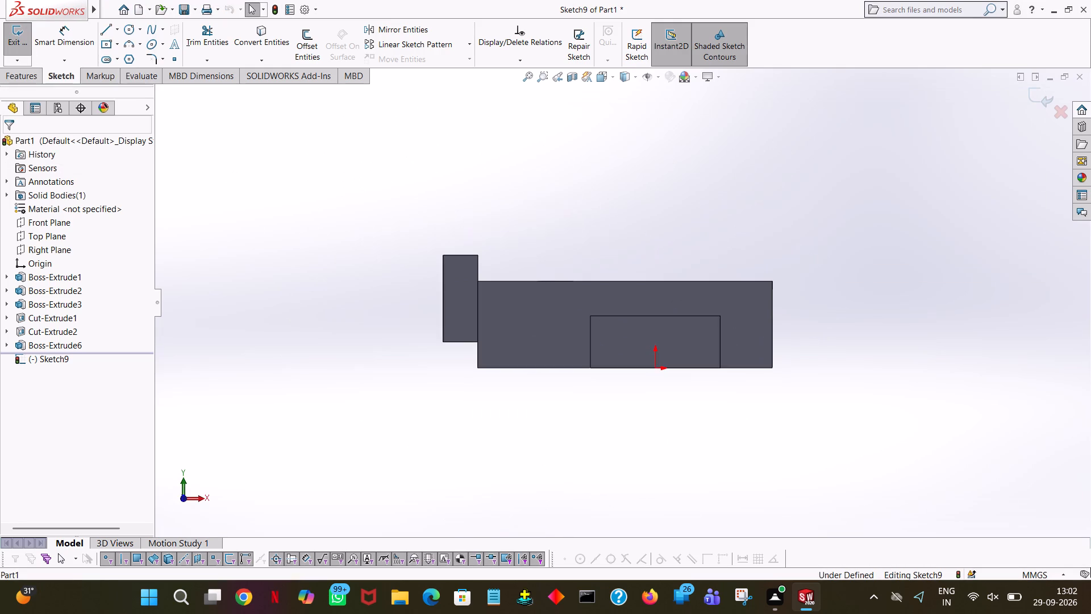
Sketch a 3 mm horizontal line along the block's top edge, starting at the corner where it meets the end boss.
left_click(108, 30)
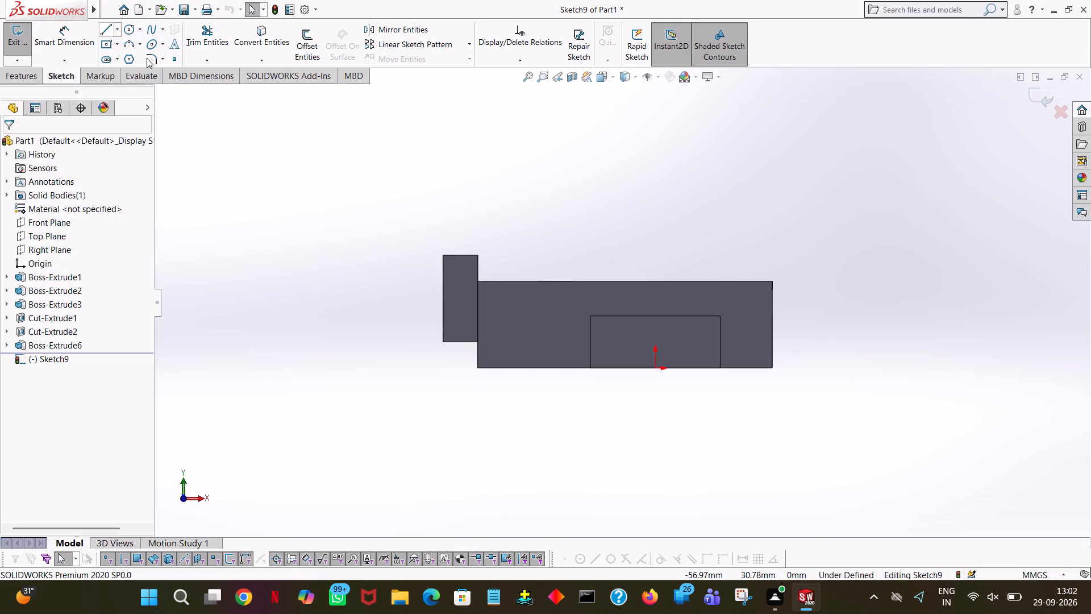
left_click(477, 281)
left_click(512, 281)
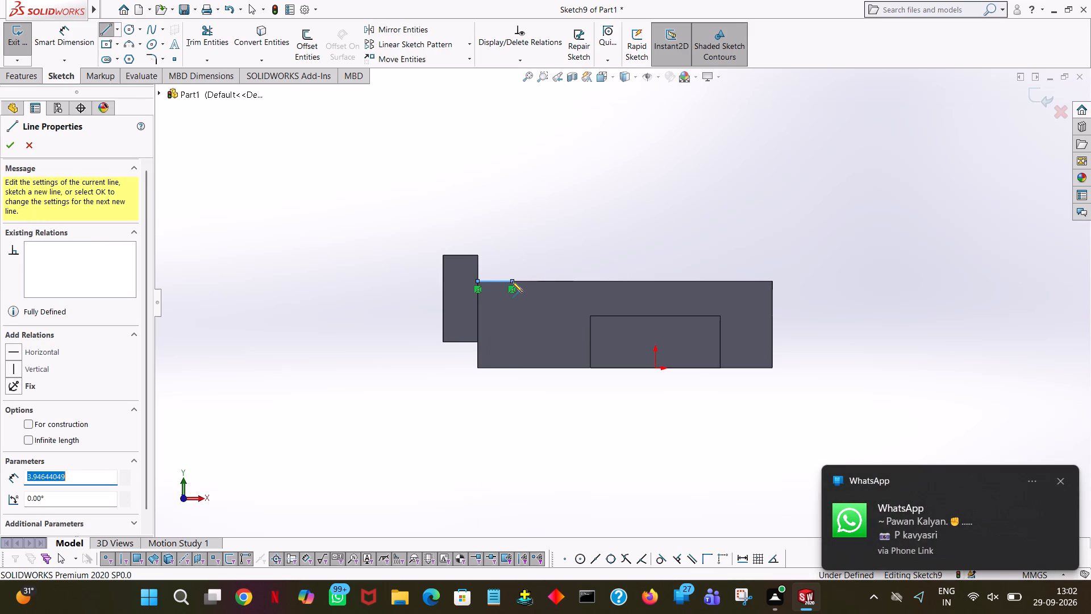
key("3")
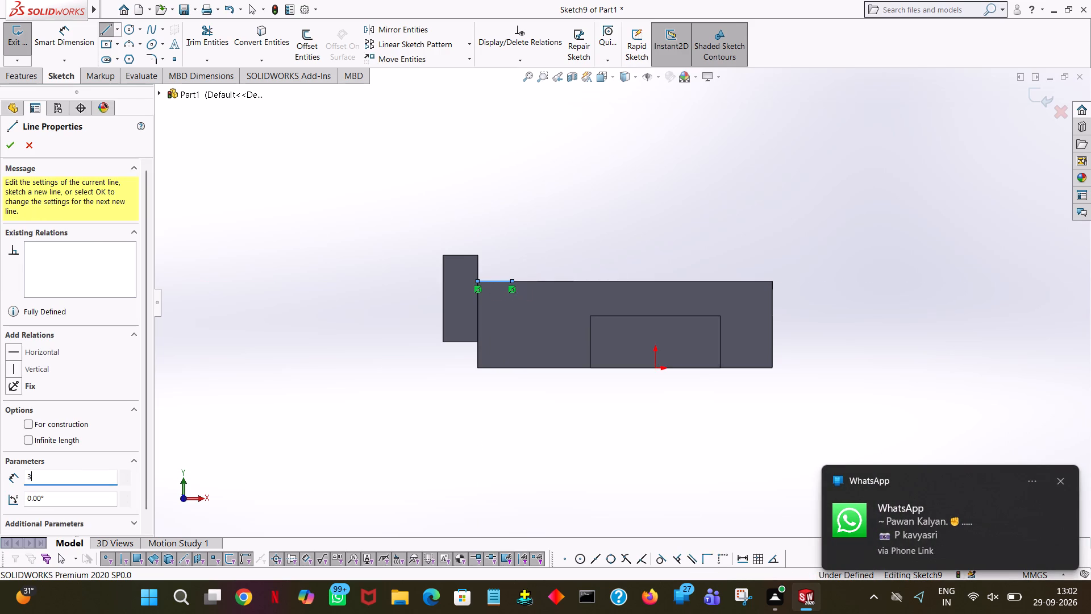
key("Return")
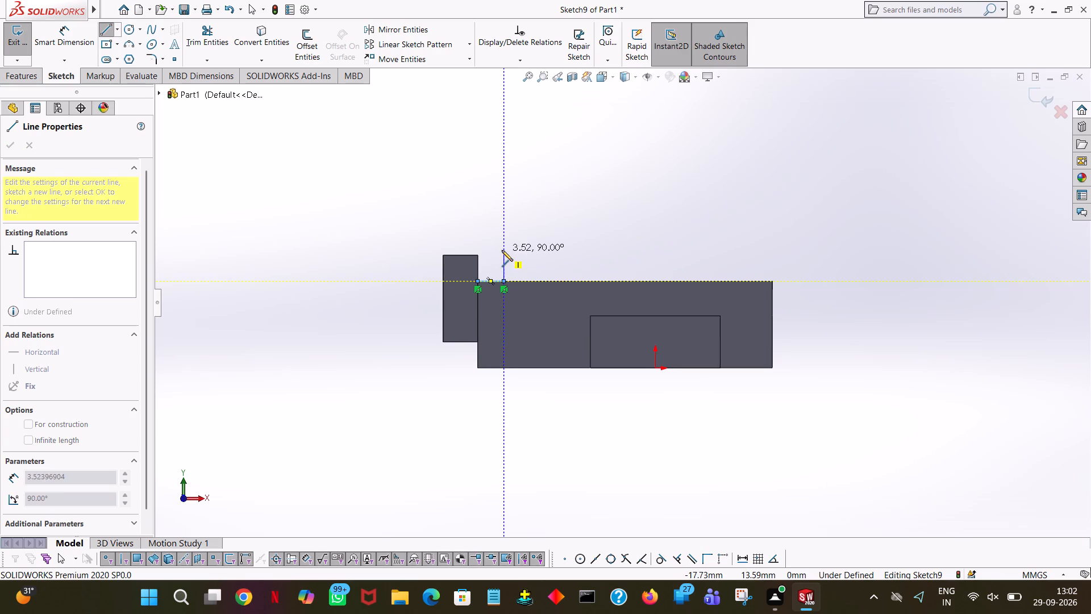
Draw a vertical line up from the 3 mm line's end, overlap it with a 14.4 mm downward line, and trim the part below the block's top edge.
left_click(503, 257)
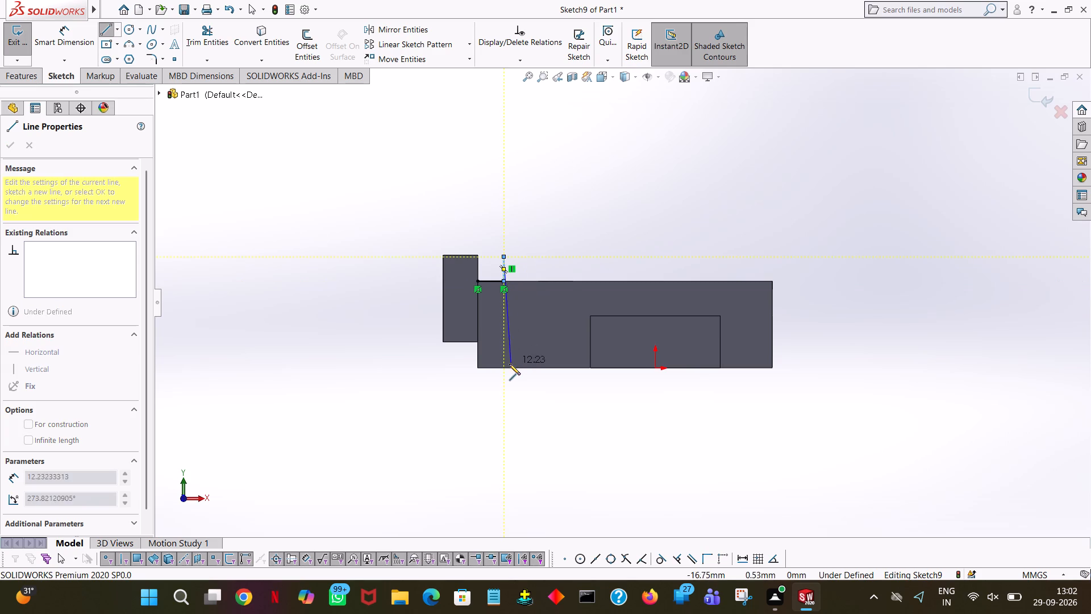
left_click(505, 382)
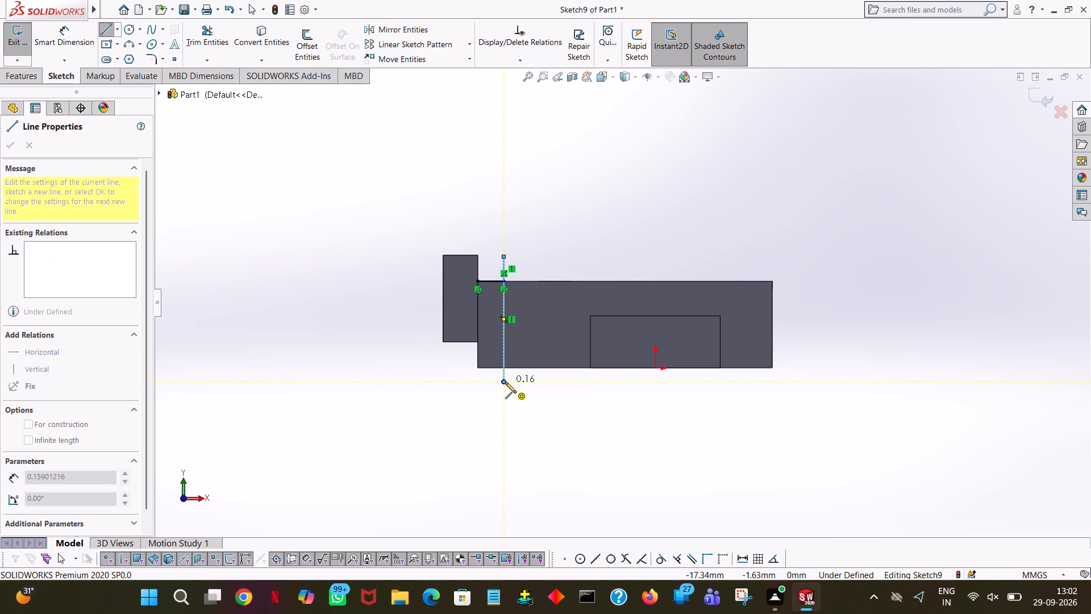
right_click(505, 382)
left_click(553, 389)
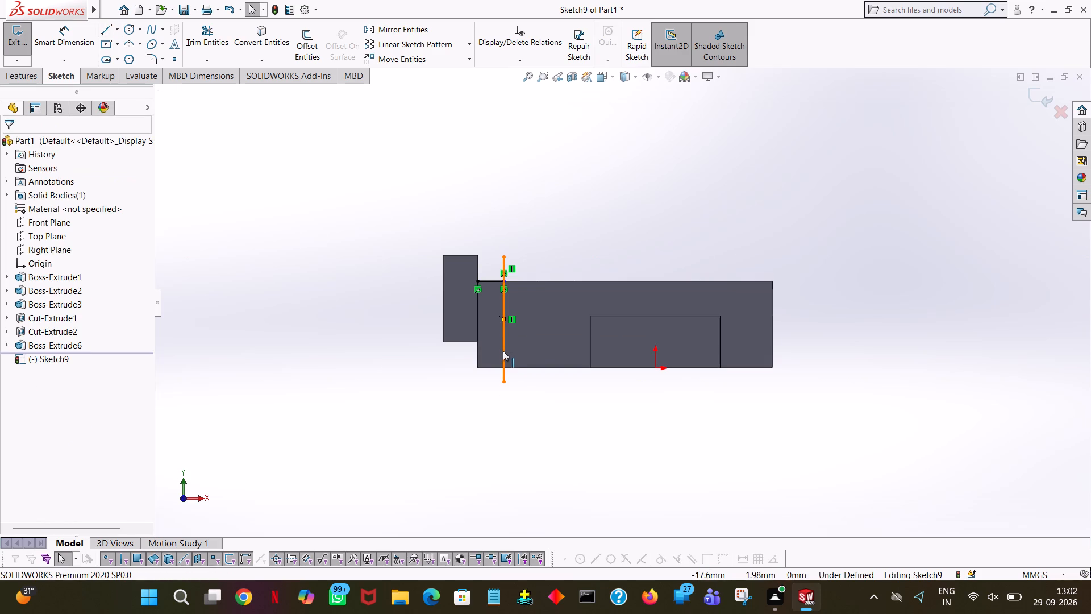
left_click(503, 355)
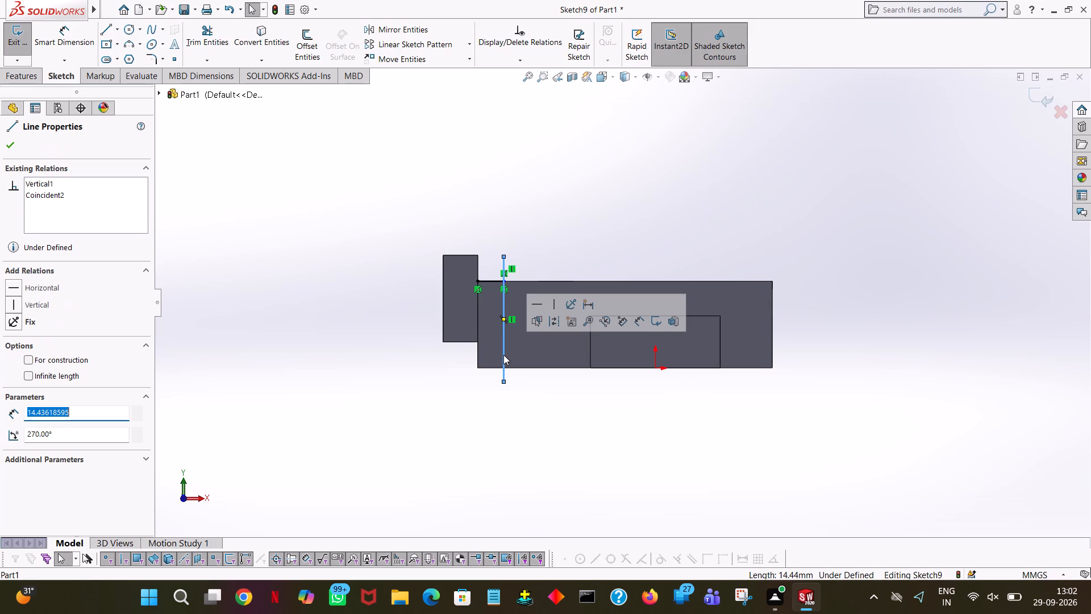
right_click(565, 186)
left_click(386, 162)
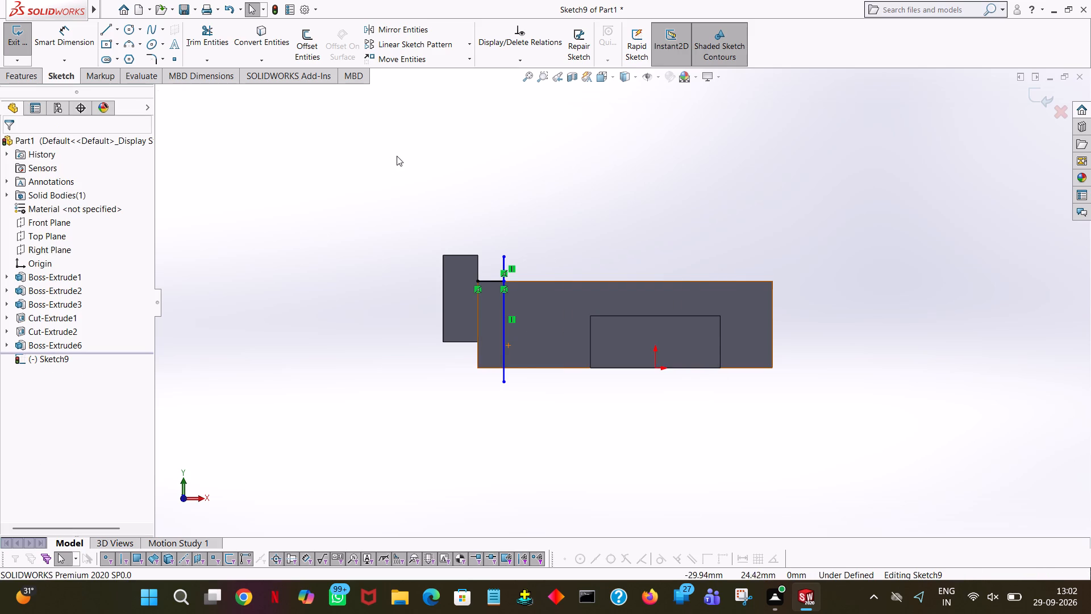
left_click(203, 36)
left_click(501, 333)
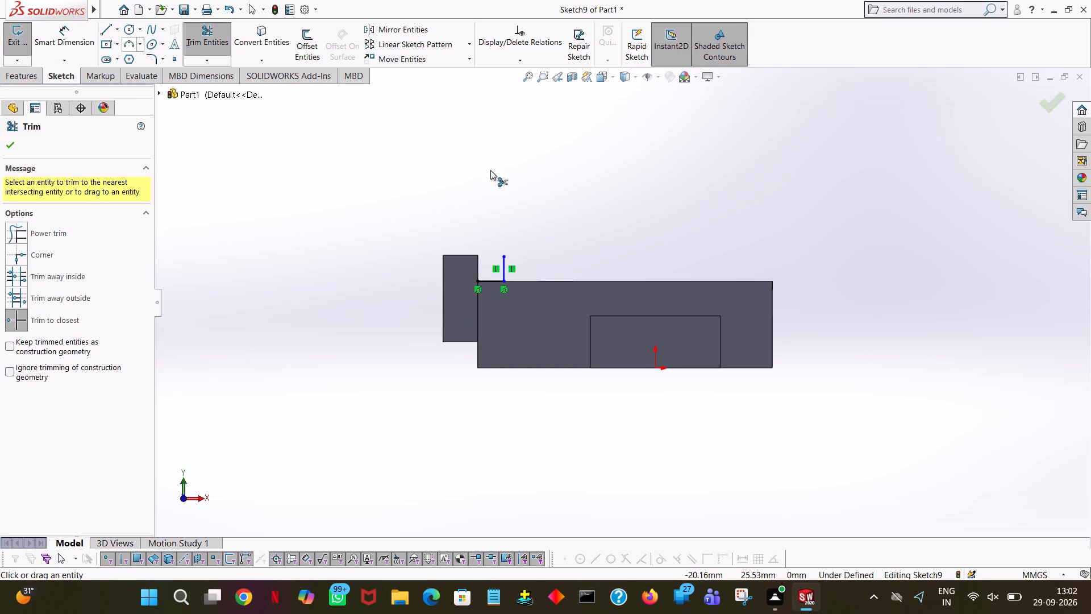
left_click(9, 148)
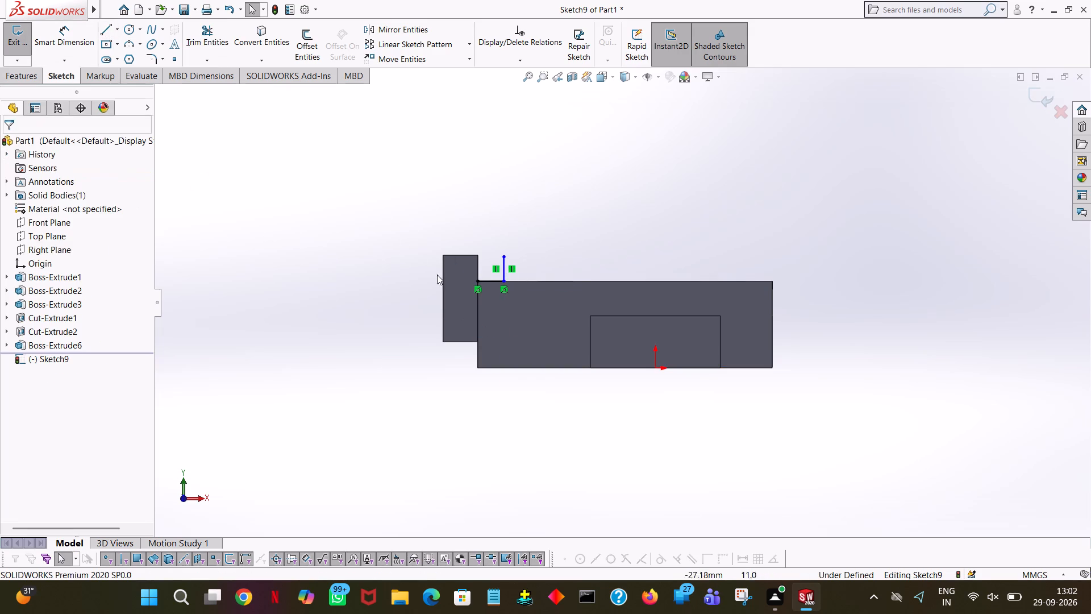
Set the length of the vertical line above the block's top edge to 3 mm.
left_click(503, 273)
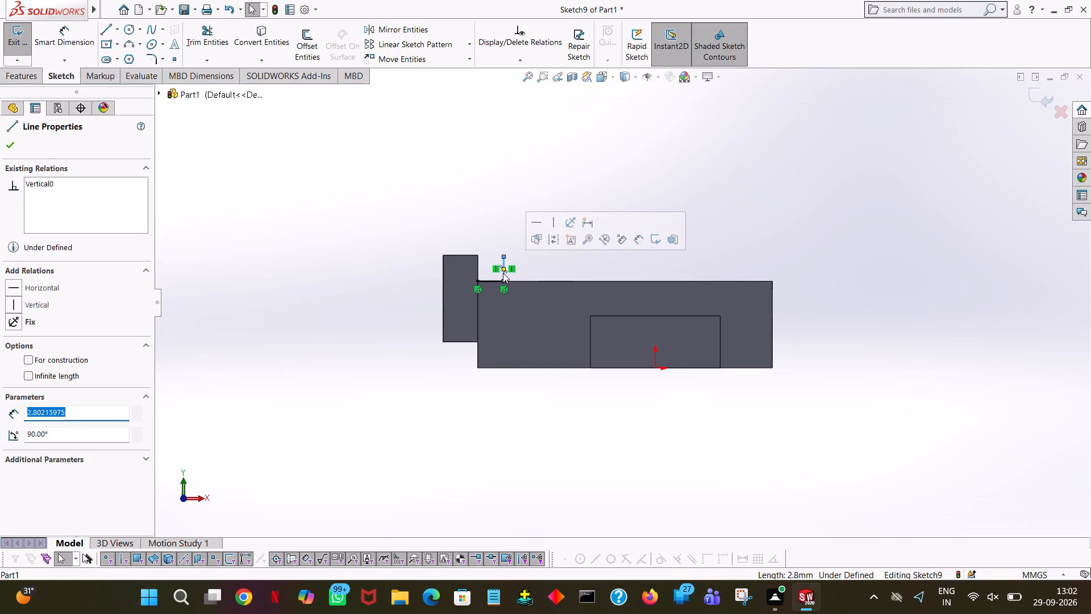
key("3")
key("Return")
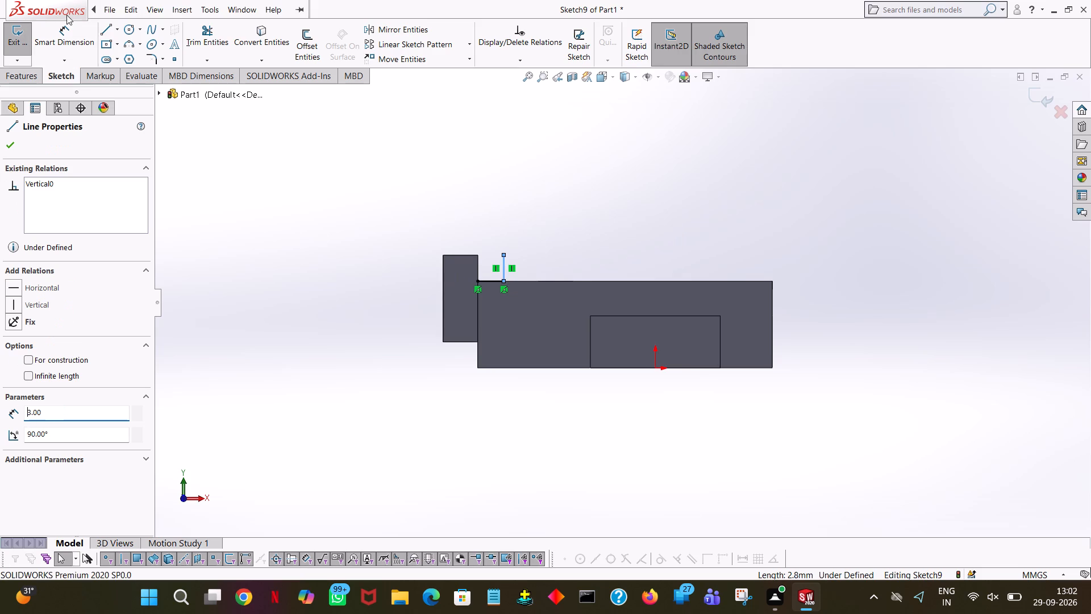
Close the 3 mm square with a line to the end boss's top corner and a vertical line down to the start point.
left_click(104, 31)
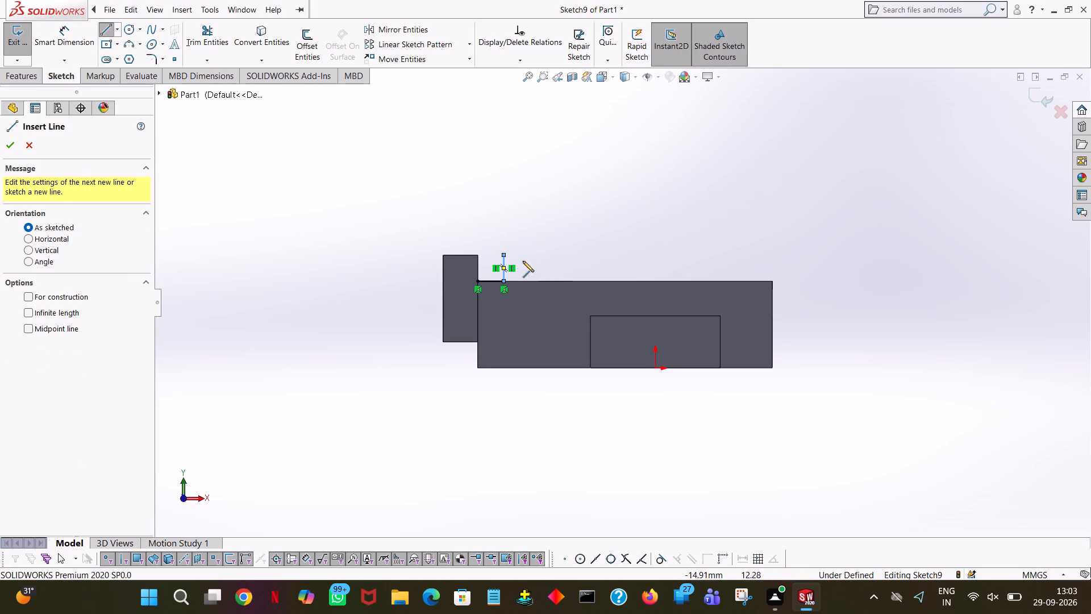
left_click(503, 254)
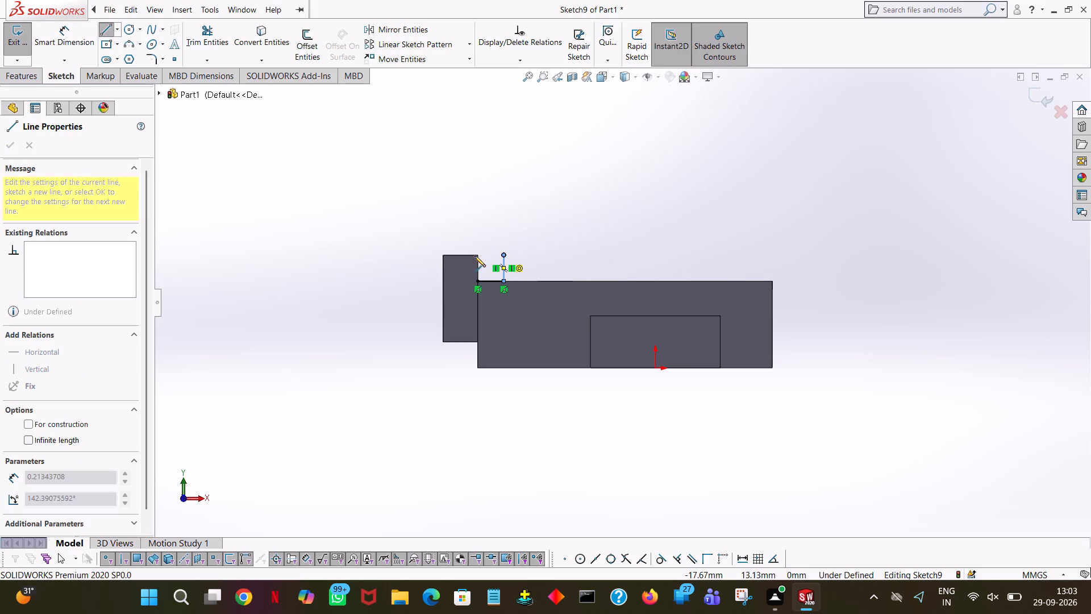
left_click(477, 256)
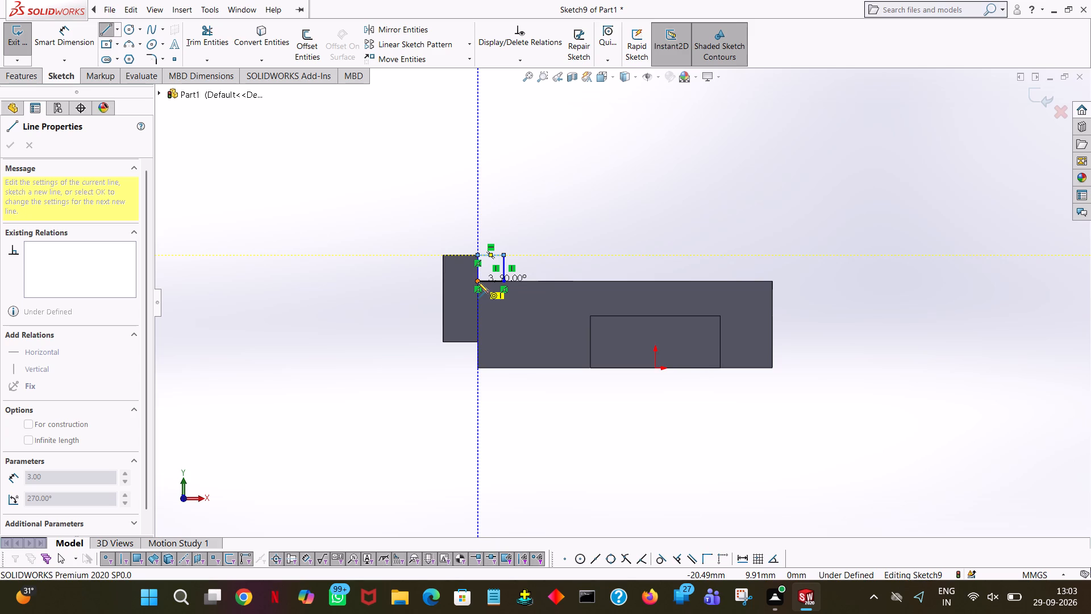
left_click(477, 281)
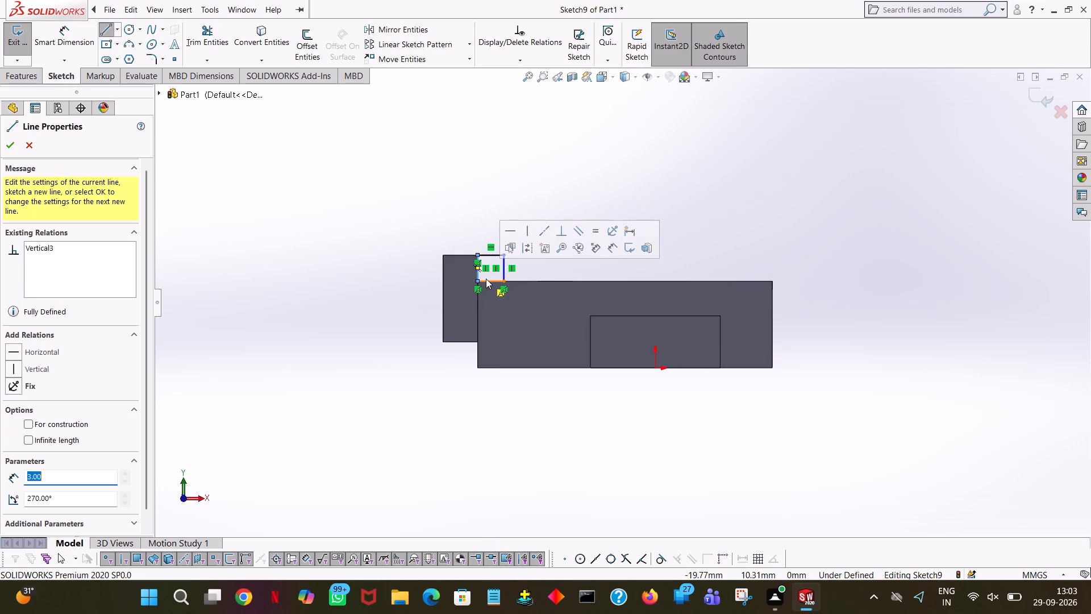
right_click(478, 284)
left_click(488, 293)
left_click(292, 179)
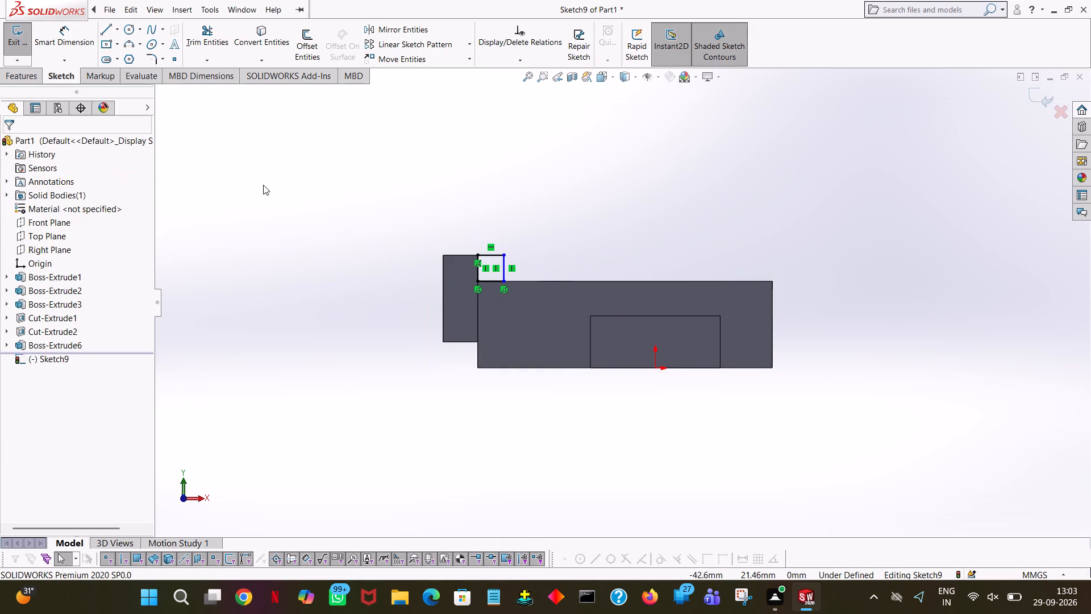
Extrude the 3 mm square as a blind boss 11 mm deep, reversed to run along the end boss across the block.
left_click(12, 74)
left_click(23, 51)
middle_click_drag(415, 156, 398, 248)
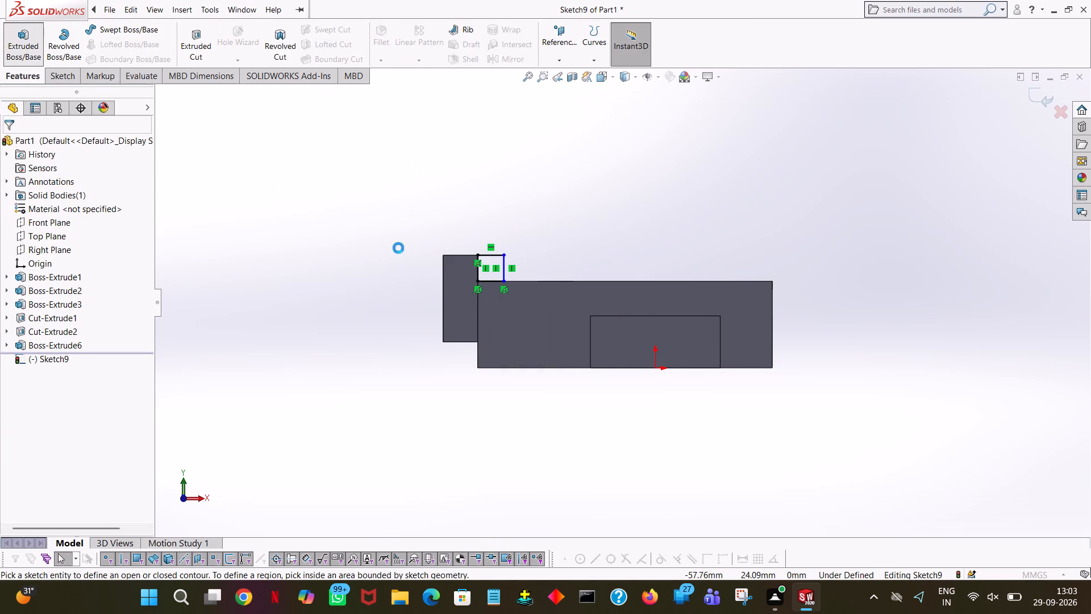
middle_click_drag(398, 248, 368, 426)
middle_click_drag(661, 151, 623, 208)
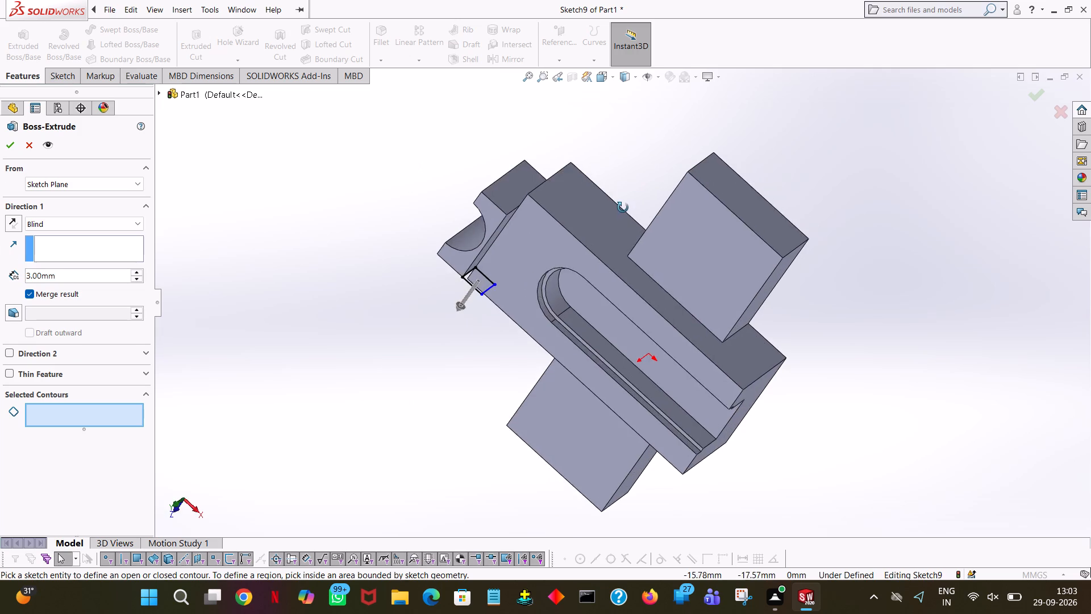
middle_click_drag(623, 208, 656, 119)
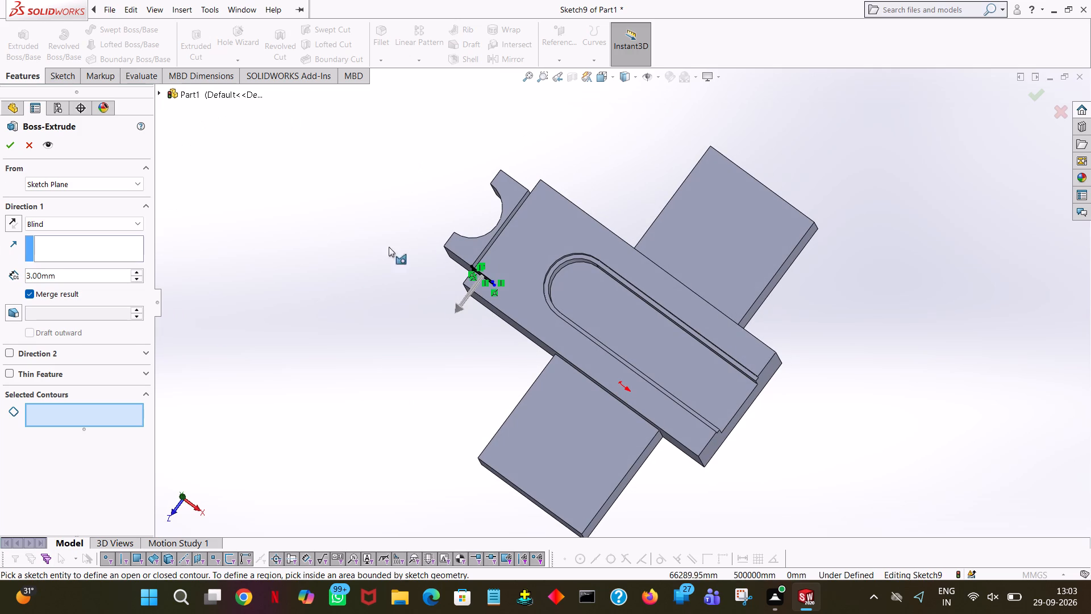
left_click(427, 243)
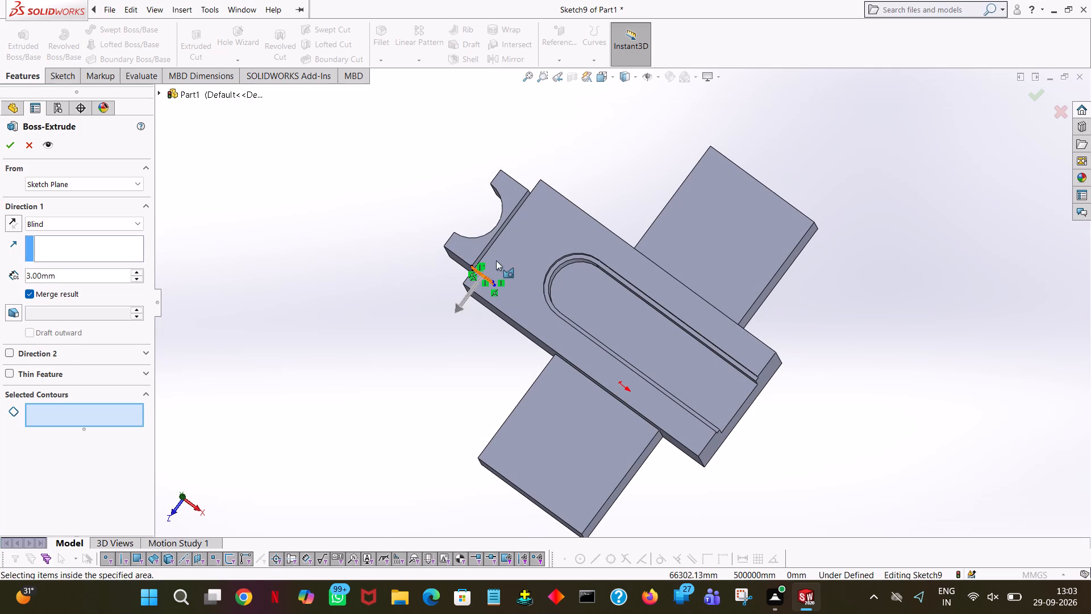
middle_click_drag(499, 240, 519, 127)
left_click(498, 251)
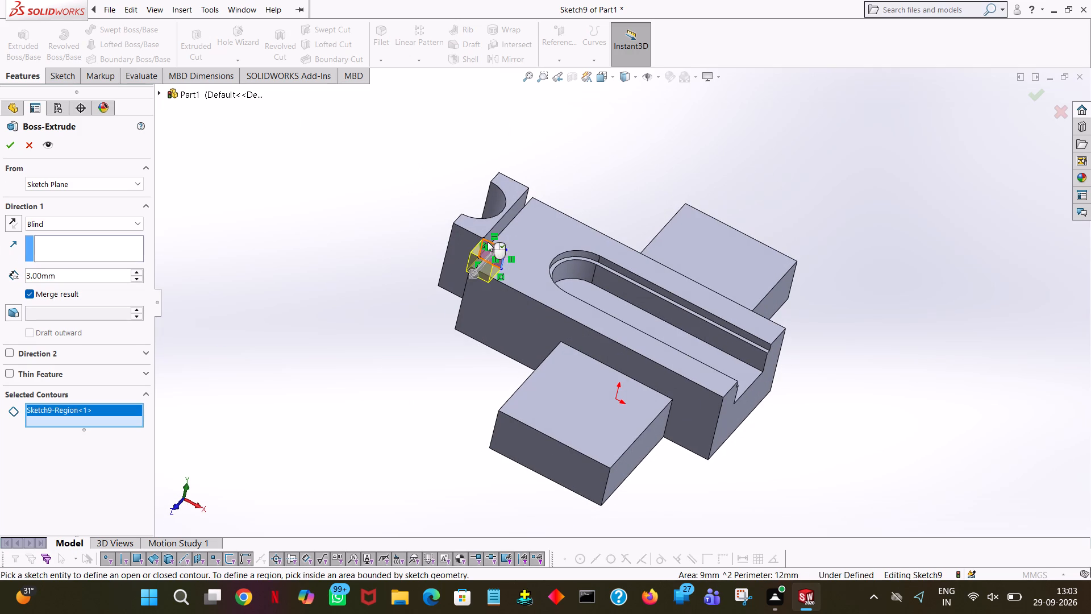
left_click(9, 221)
middle_click_drag(274, 152, 260, 288)
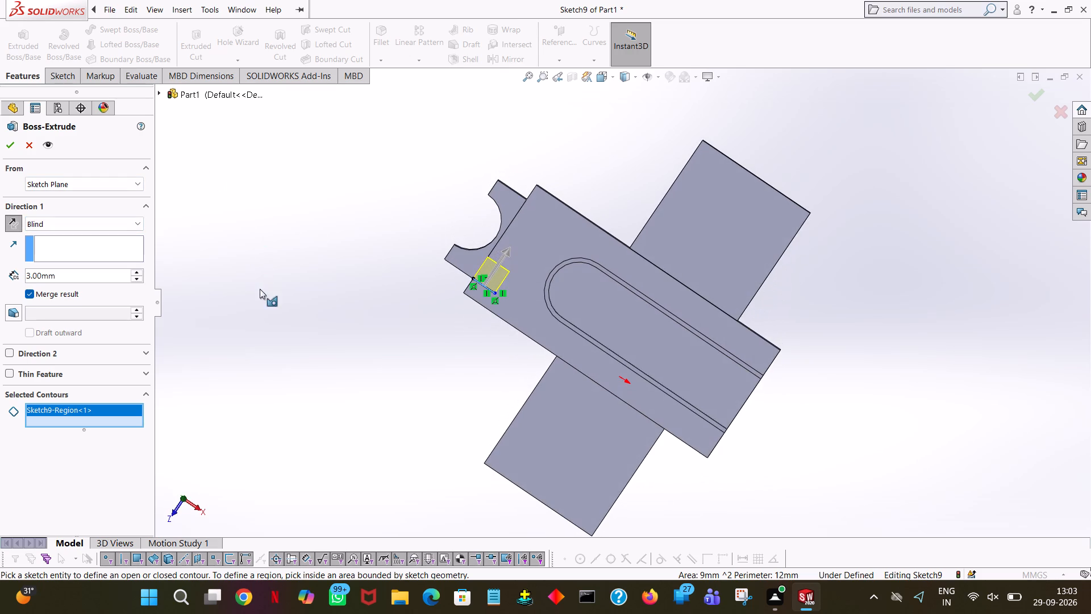
double_click(113, 281)
type("11")
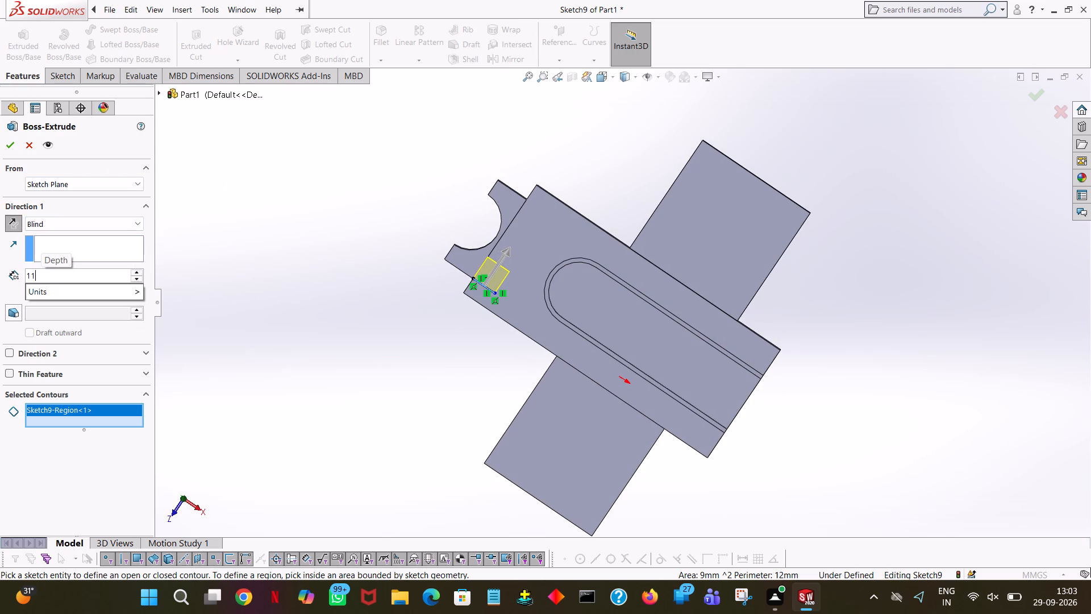
left_click(244, 221)
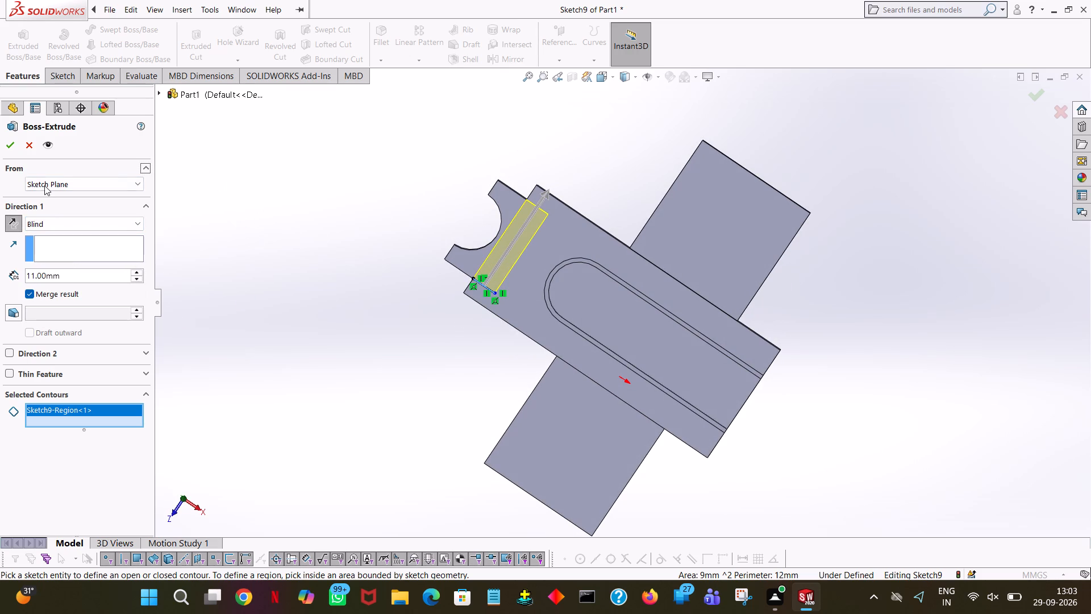
middle_click_drag(371, 204, 382, 187)
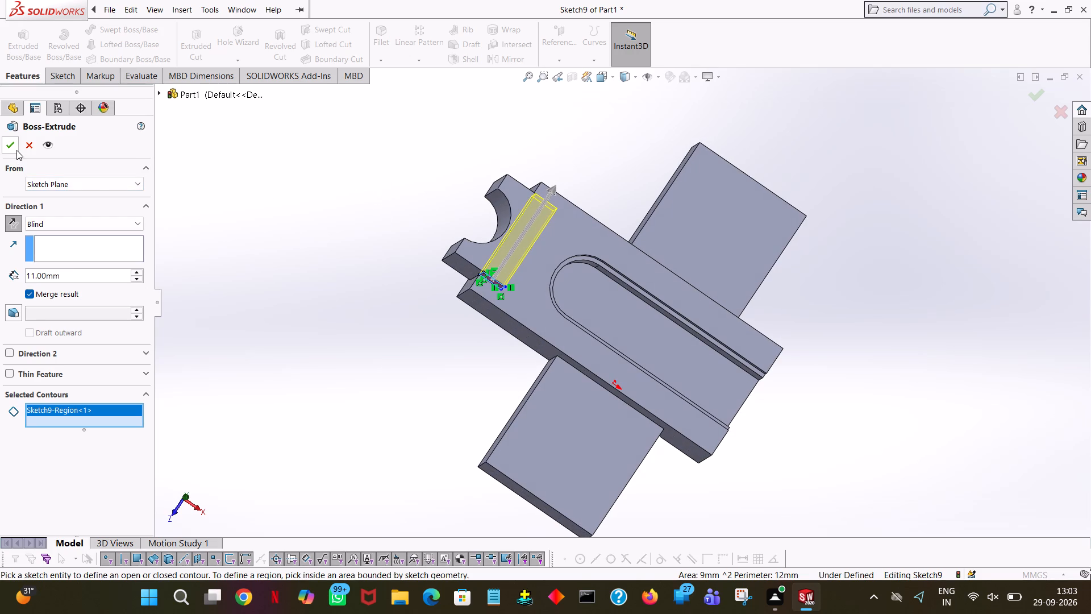
left_click(16, 150)
left_click(395, 325)
Add a symmetric 3 mm face-face chamfer between the square strip's slot-side face and the block's top face.
middle_click_drag(339, 457, 344, 355)
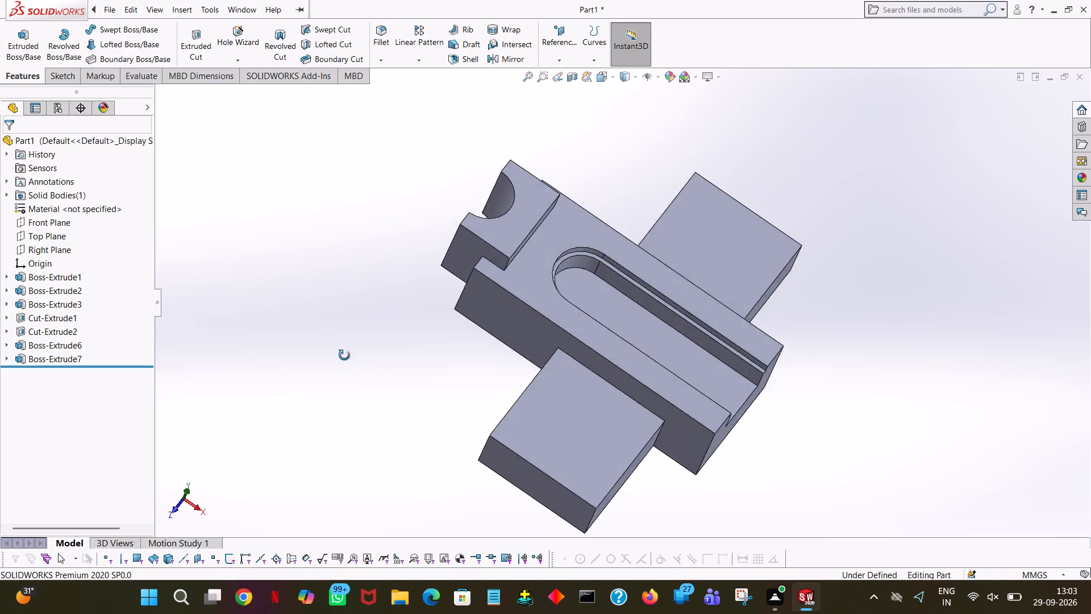
middle_click_drag(344, 355, 186, 326)
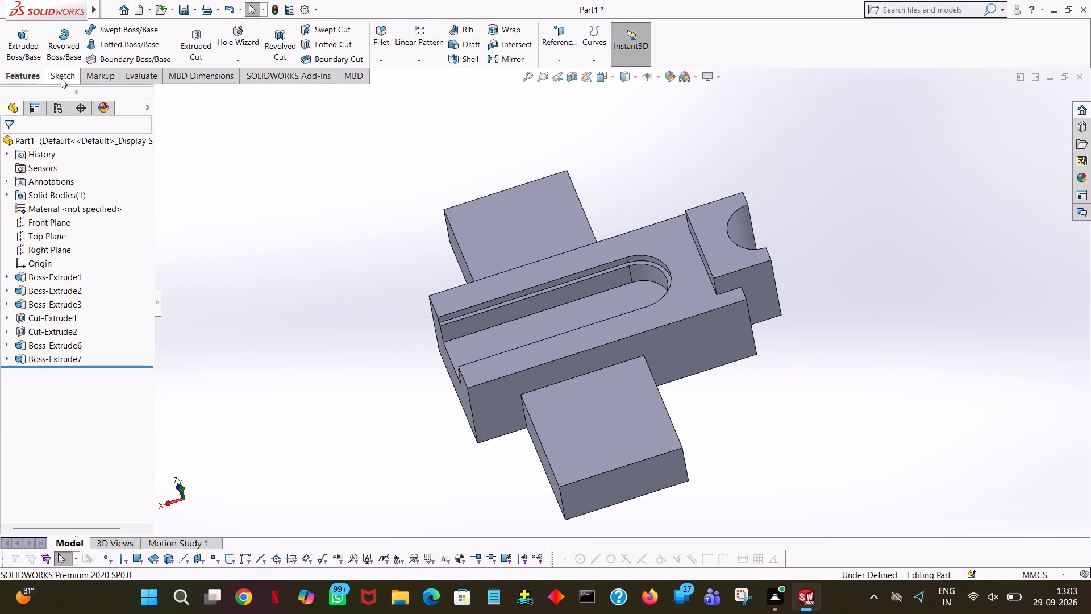
left_click(393, 61)
left_click(409, 90)
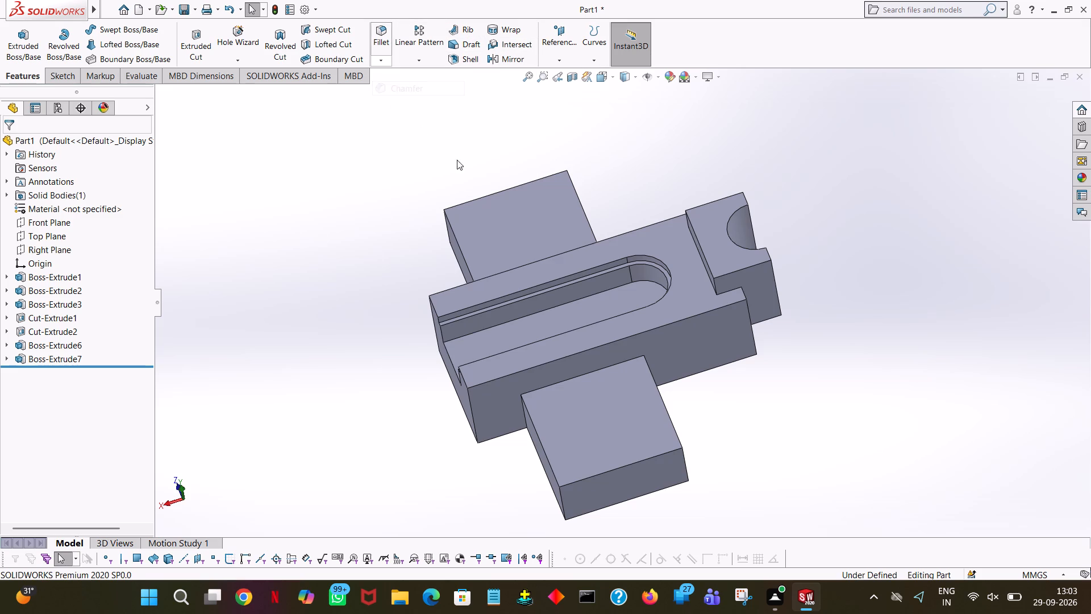
middle_click_drag(672, 214, 693, 167)
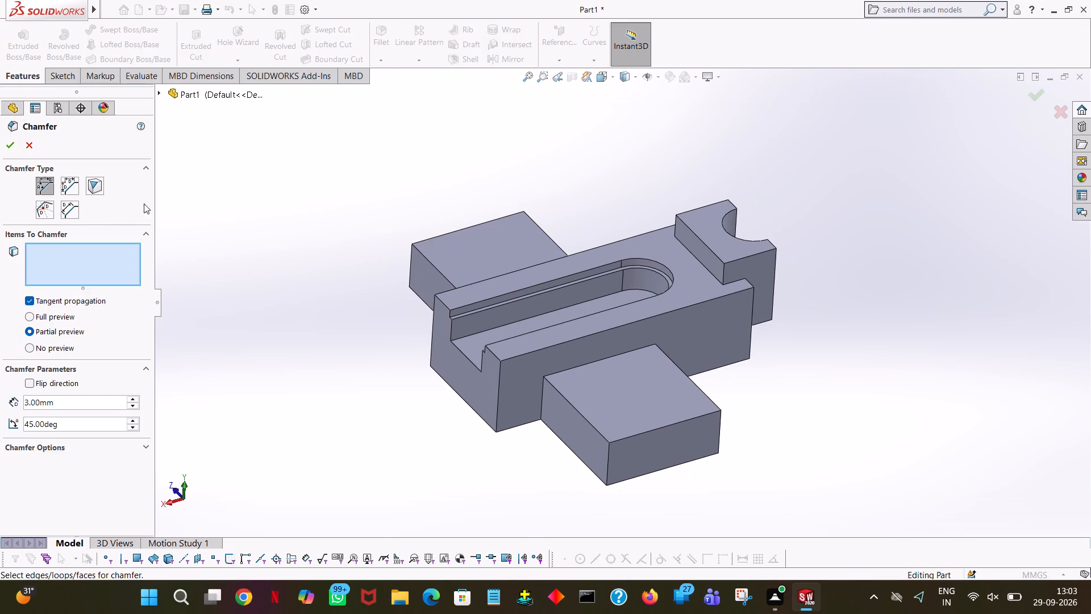
left_click(65, 204)
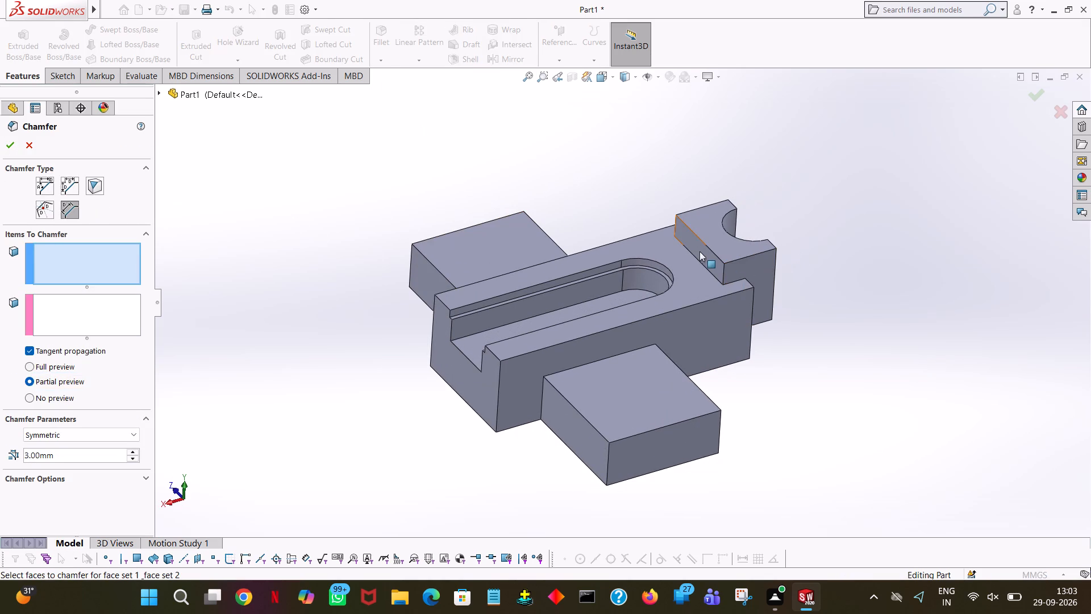
left_click(698, 251)
left_click(85, 316)
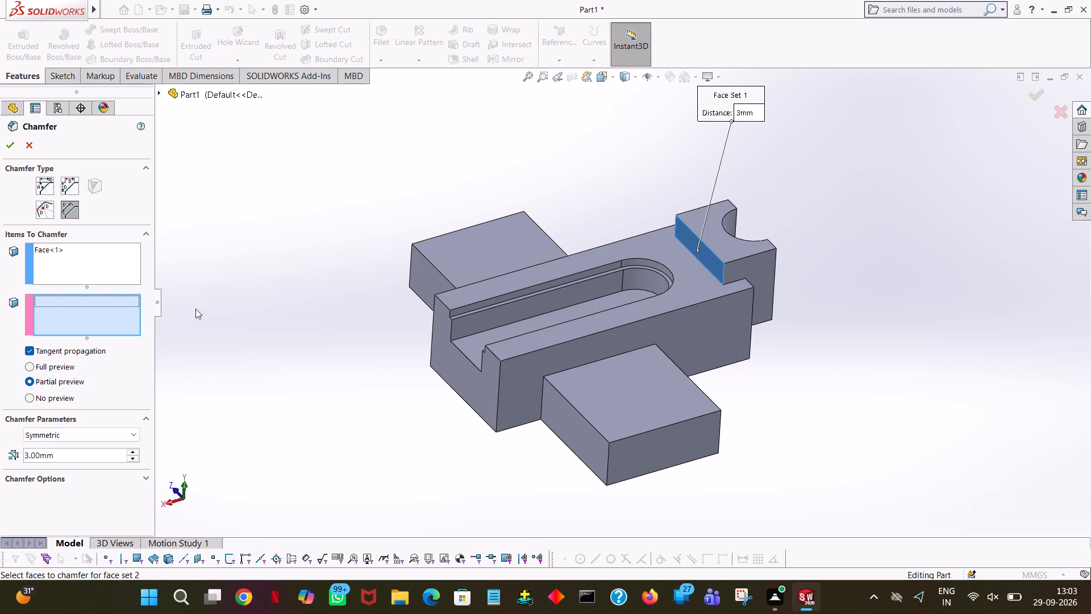
left_click(703, 279)
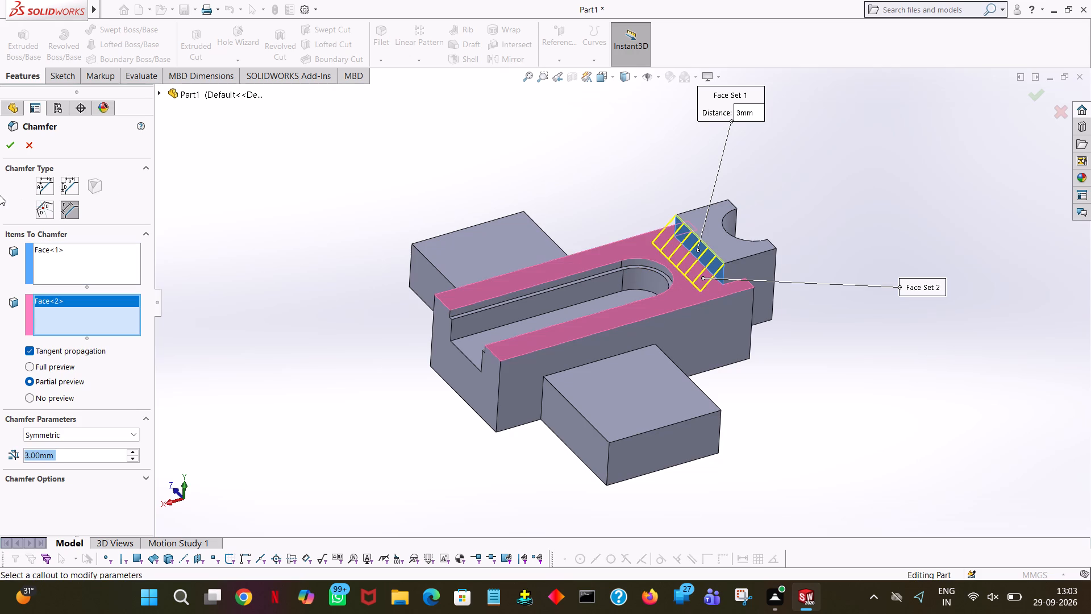
left_click(14, 145)
left_click(598, 185)
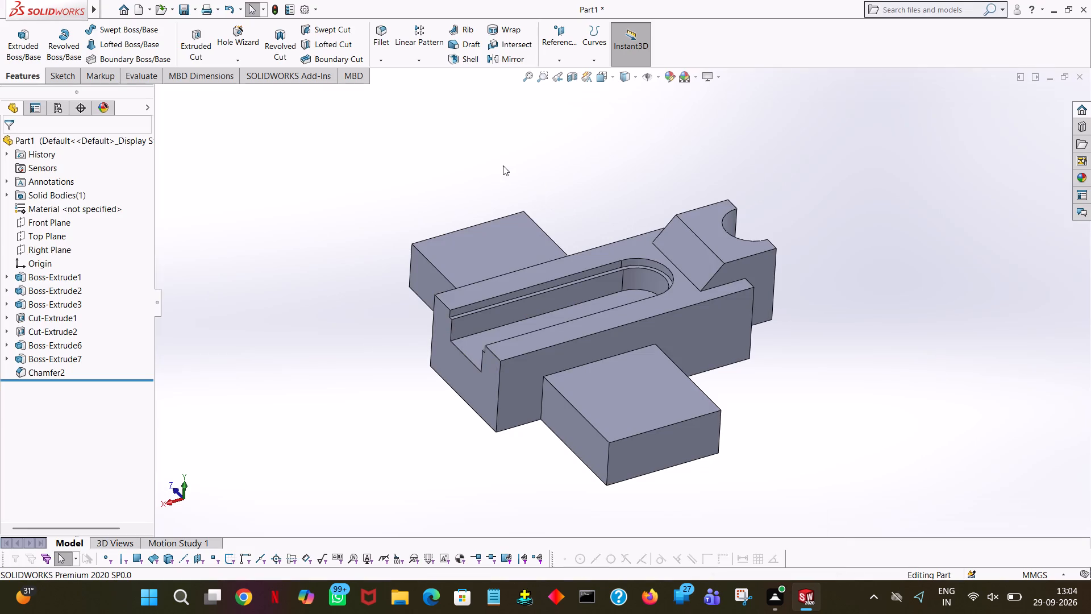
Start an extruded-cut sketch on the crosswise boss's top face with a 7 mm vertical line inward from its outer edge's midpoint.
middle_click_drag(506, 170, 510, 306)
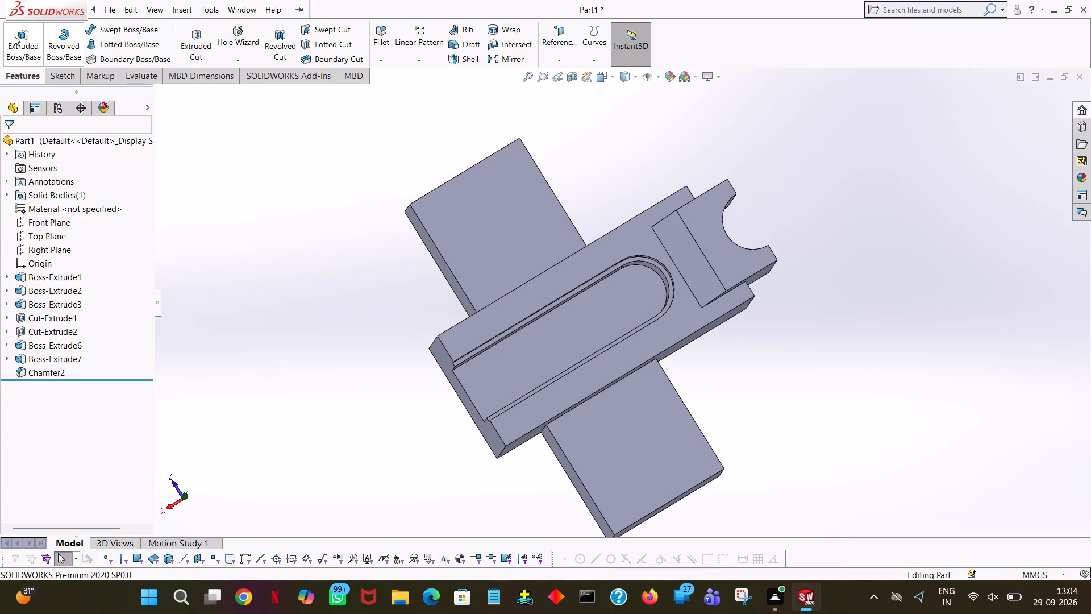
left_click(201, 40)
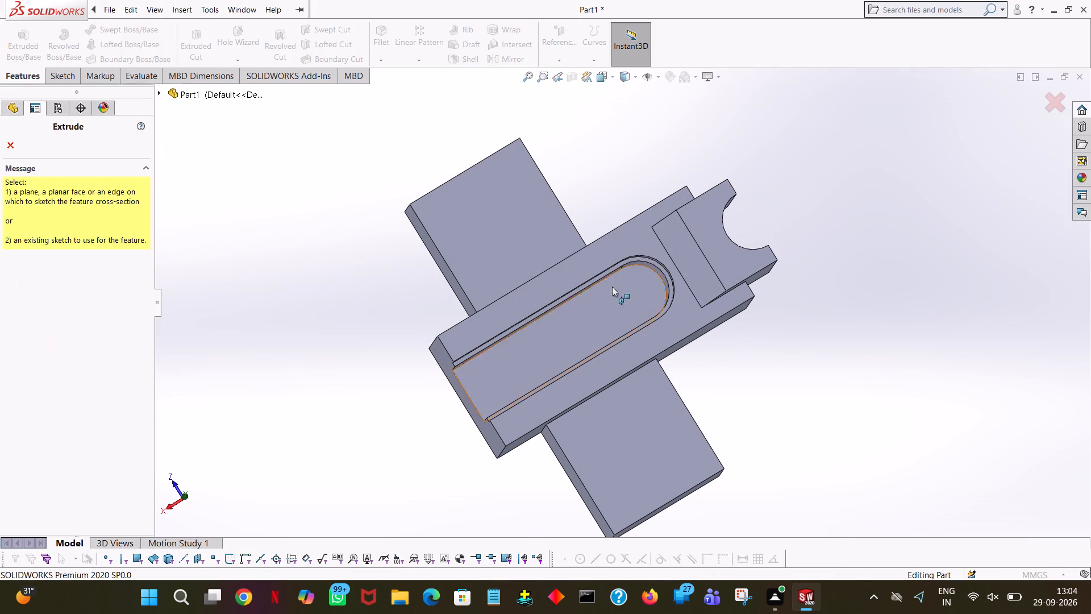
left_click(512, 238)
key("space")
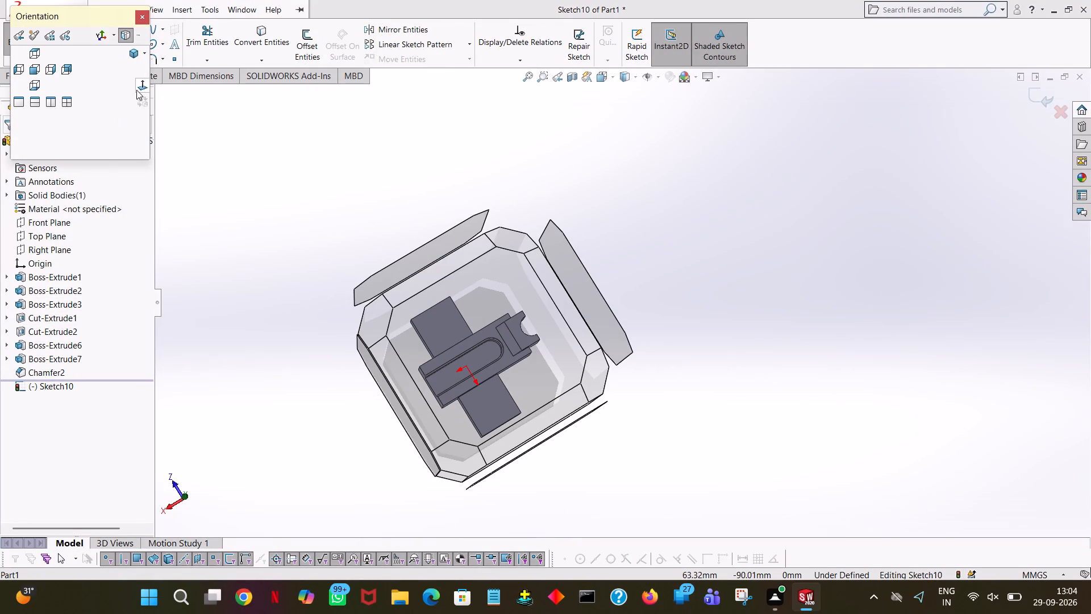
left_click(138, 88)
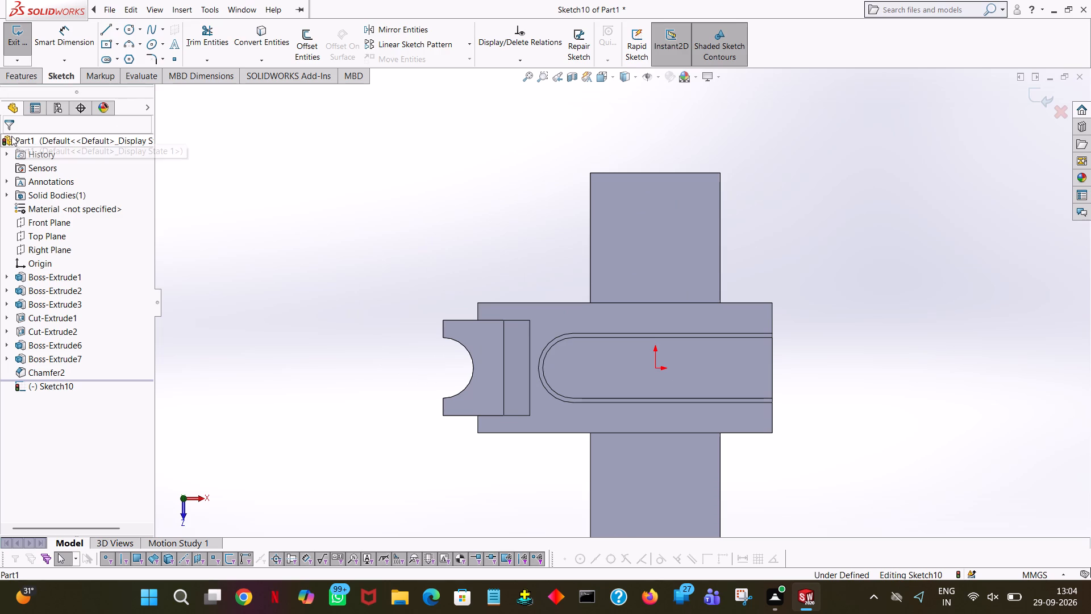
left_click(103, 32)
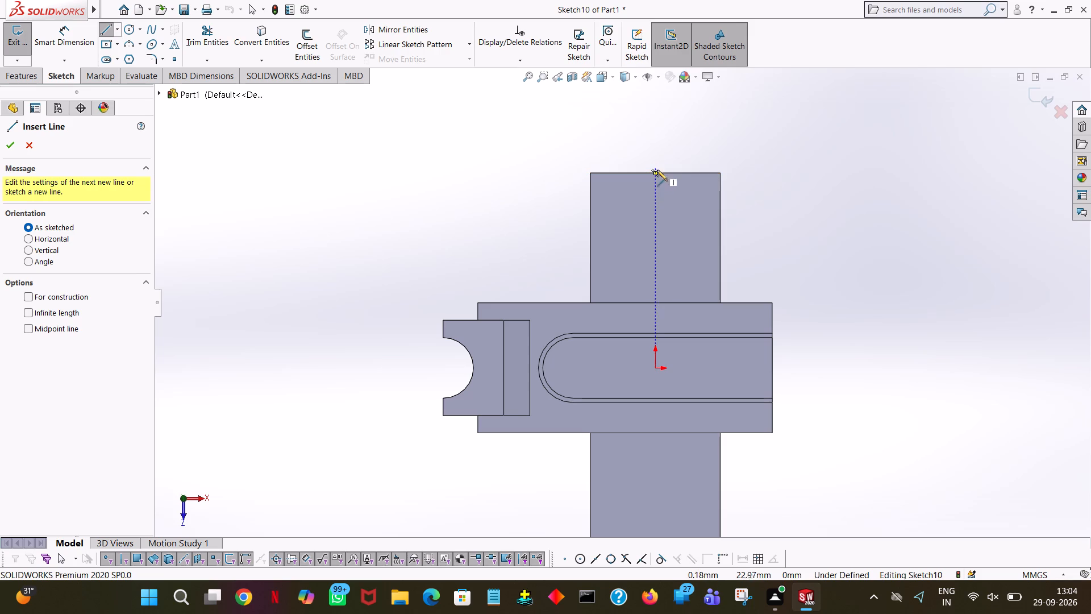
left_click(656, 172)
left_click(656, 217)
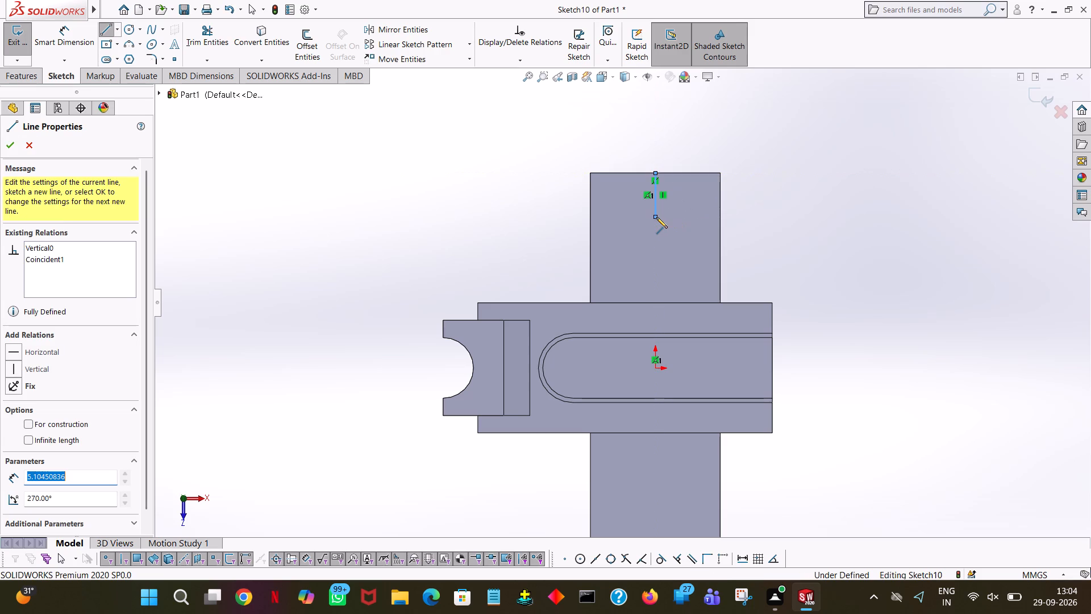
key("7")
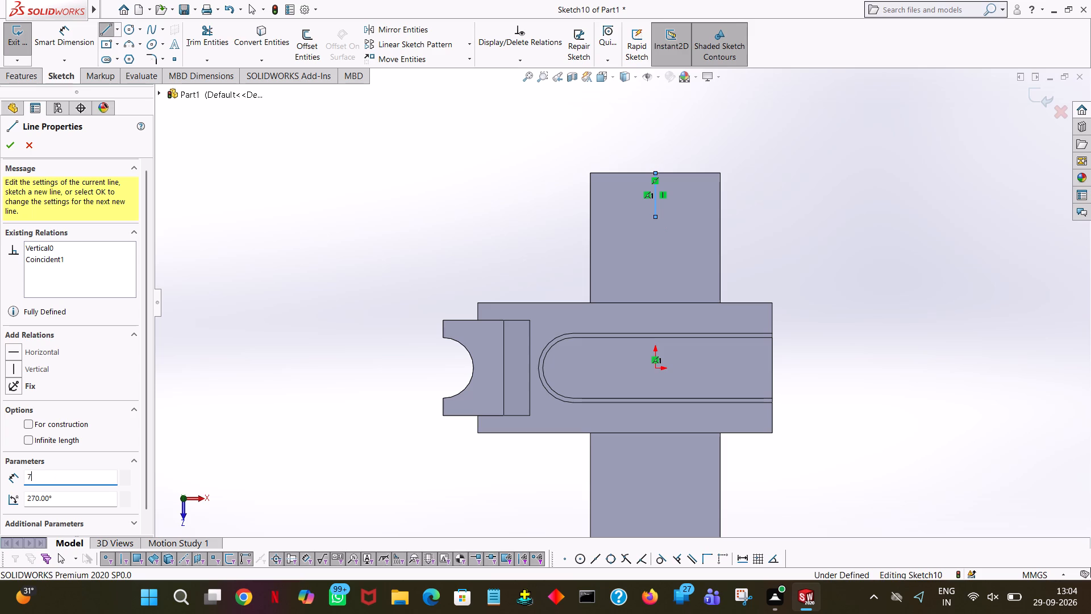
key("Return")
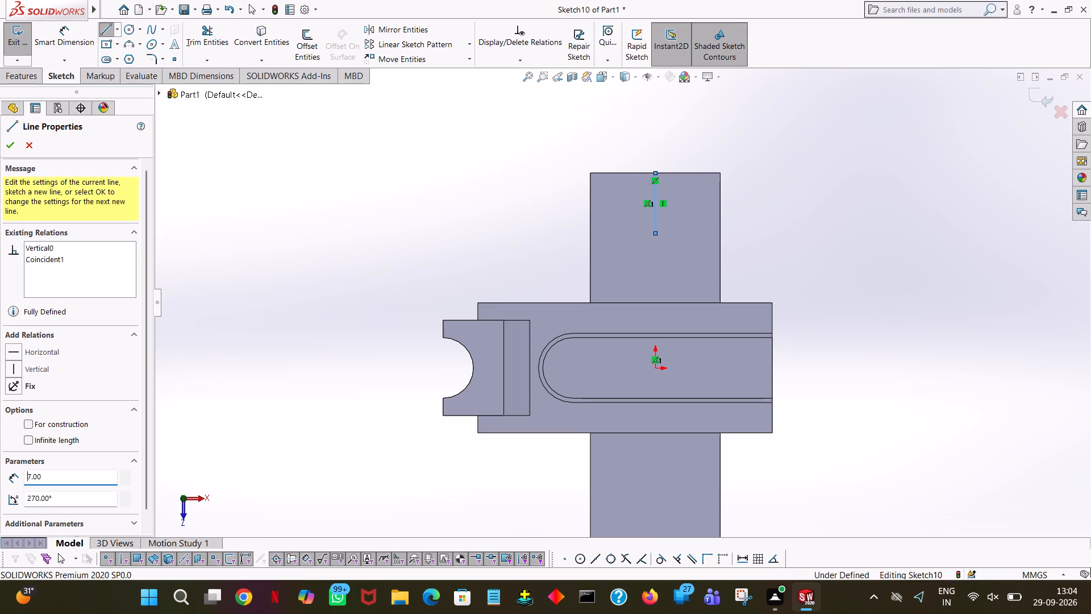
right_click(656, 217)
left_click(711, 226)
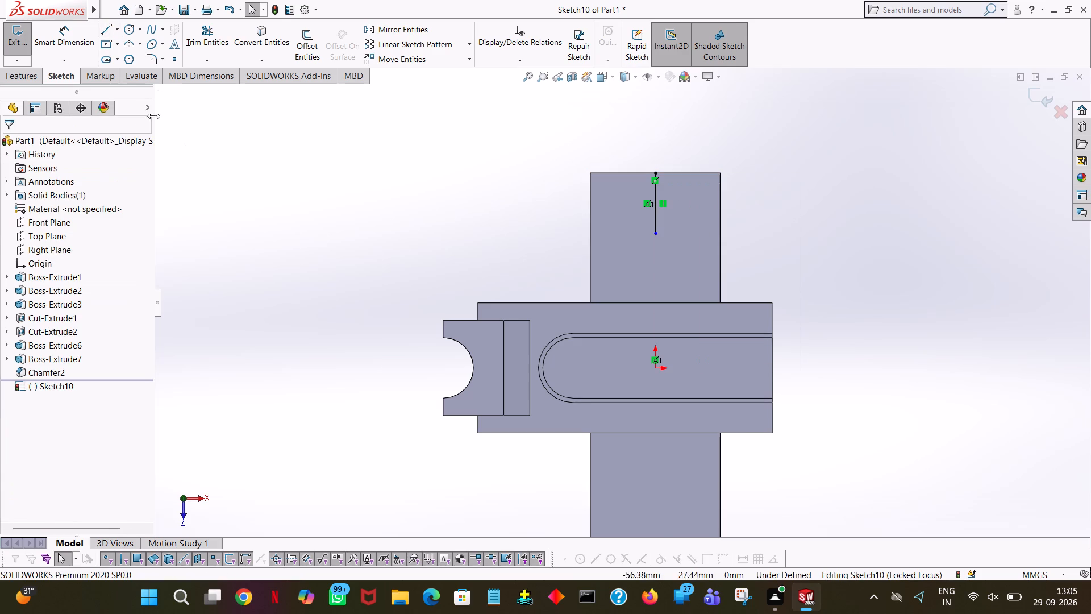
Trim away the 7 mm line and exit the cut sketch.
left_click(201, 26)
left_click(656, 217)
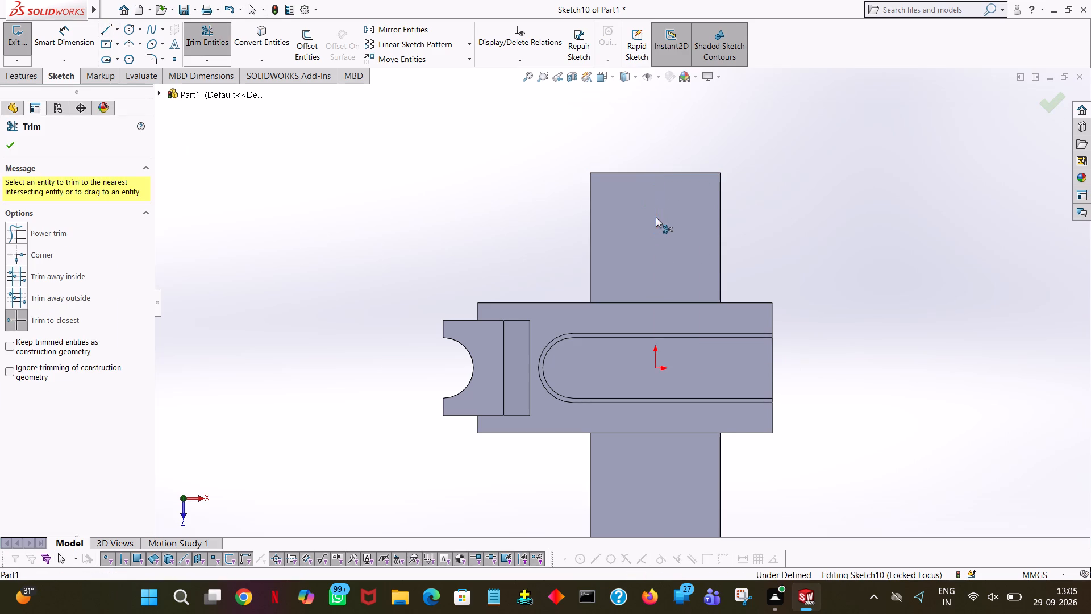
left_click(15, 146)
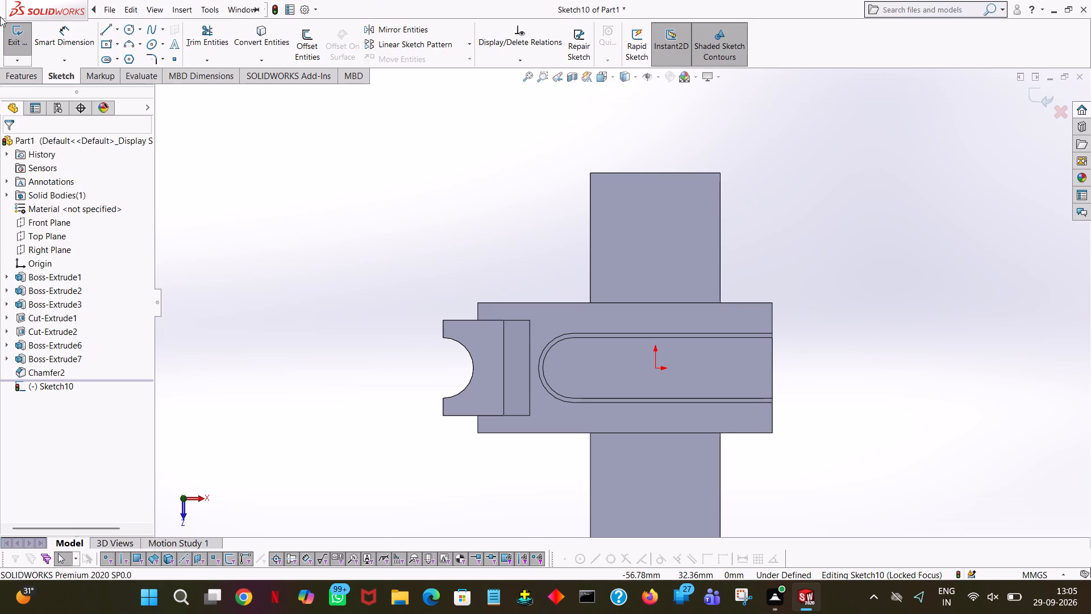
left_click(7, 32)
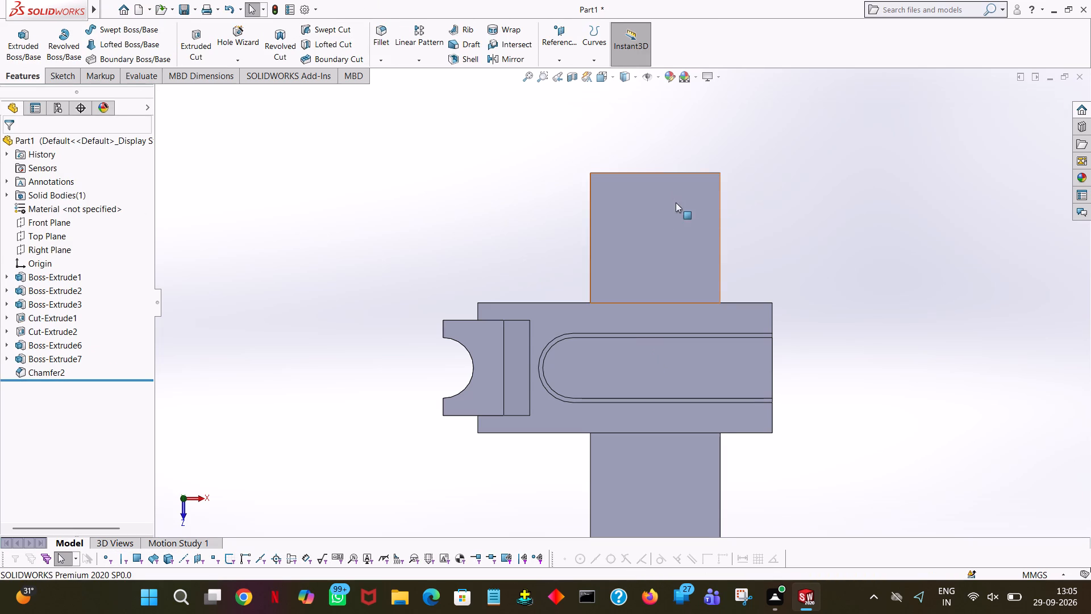
Open the base sketch of the crosswise boss for editing.
middle_click_drag(755, 198, 623, 72)
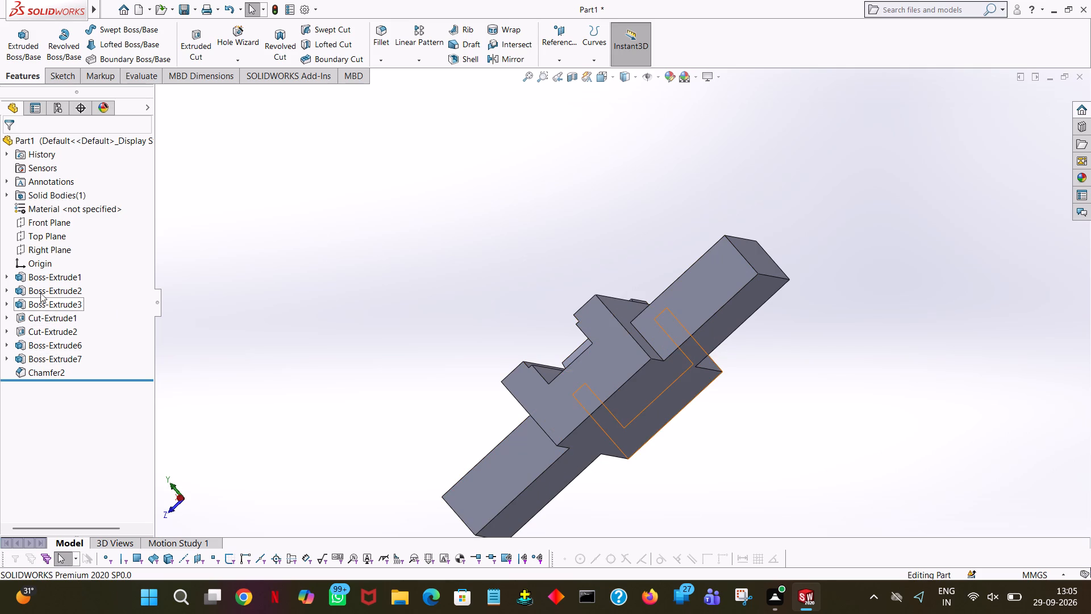
left_click(44, 277)
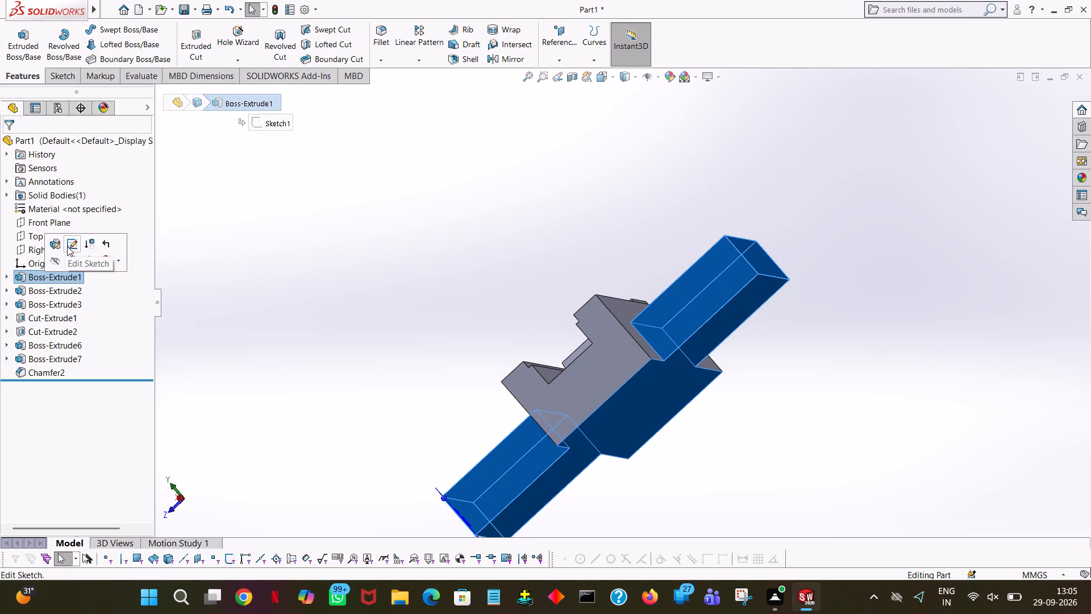
left_click(67, 246)
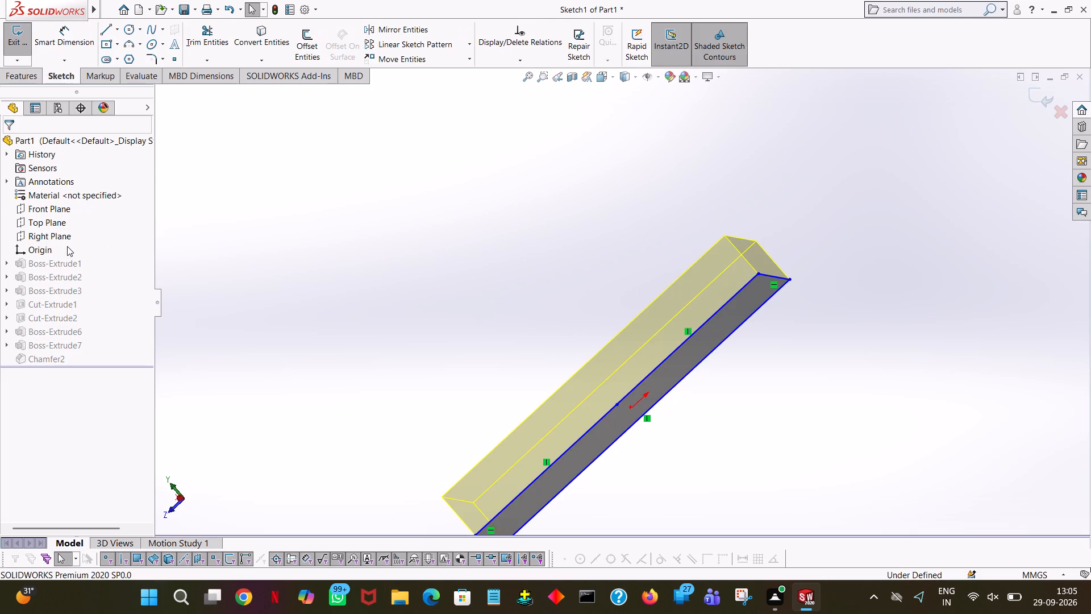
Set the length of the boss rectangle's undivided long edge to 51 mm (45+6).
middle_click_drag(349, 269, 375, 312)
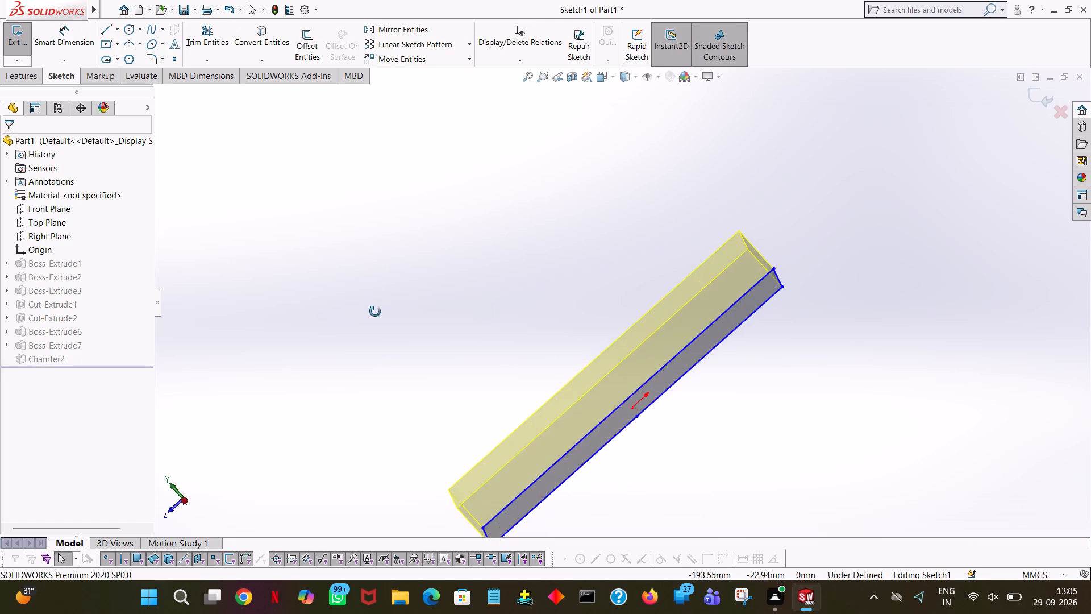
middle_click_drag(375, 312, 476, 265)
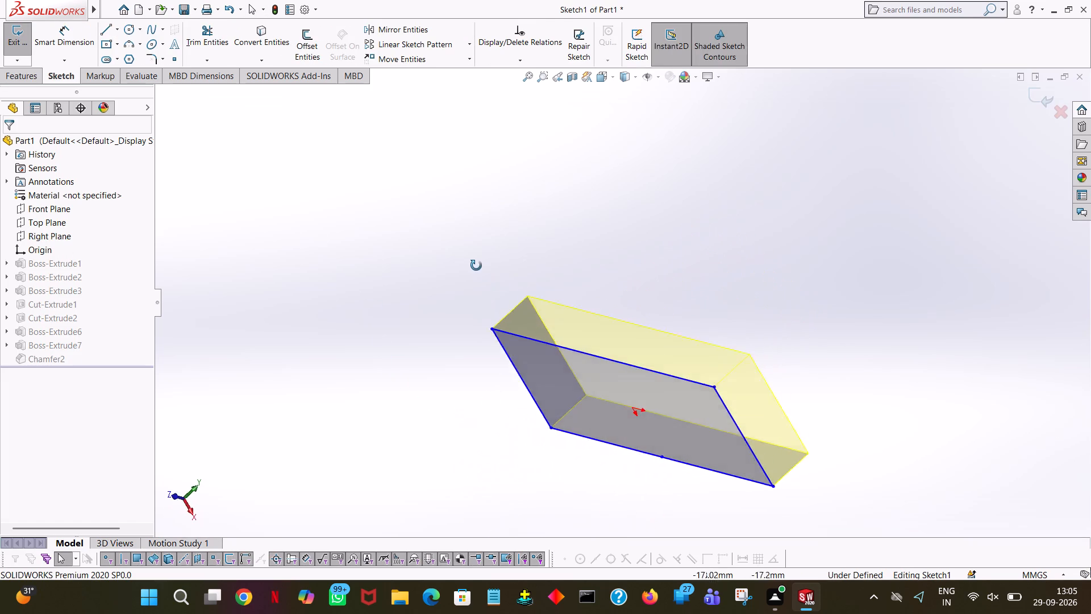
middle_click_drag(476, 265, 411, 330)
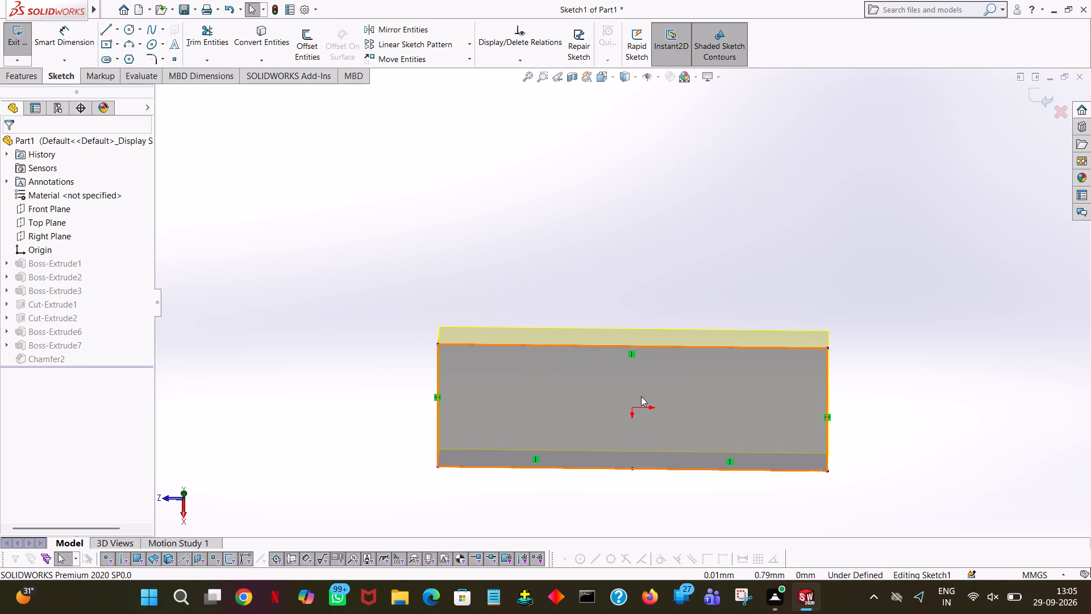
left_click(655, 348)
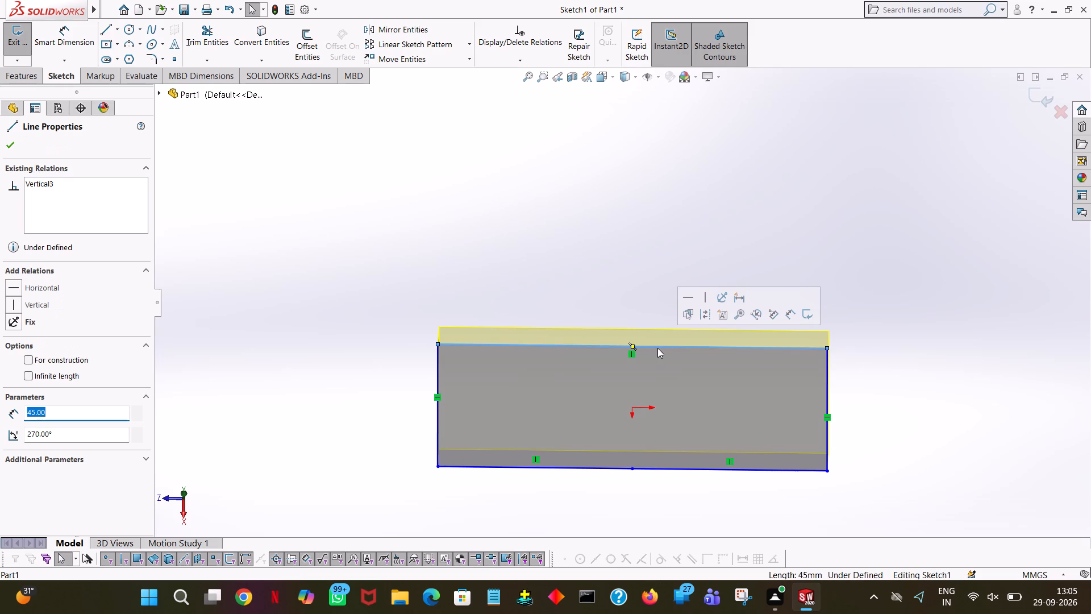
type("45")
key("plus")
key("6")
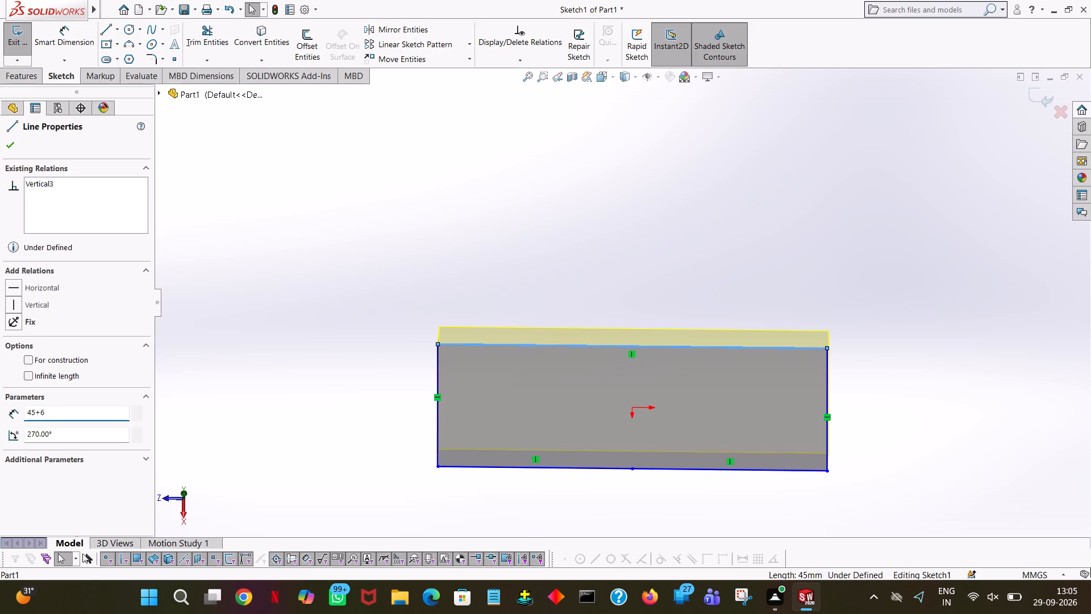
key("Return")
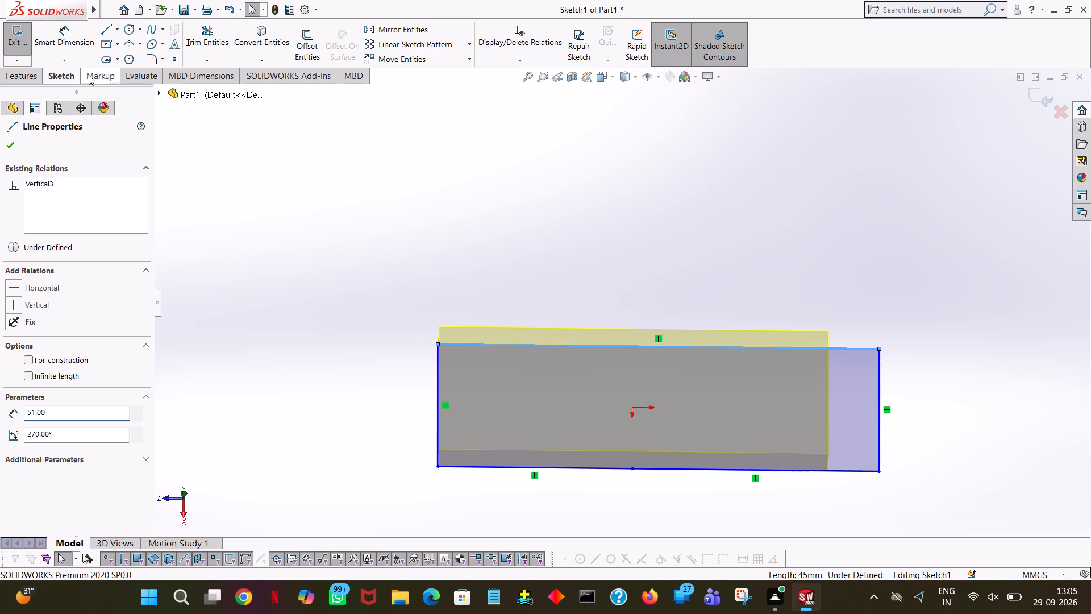
Trim away both long sides and the negative-Z short side of the rectangle, leaving only the positive-Z short edge.
left_click(211, 27)
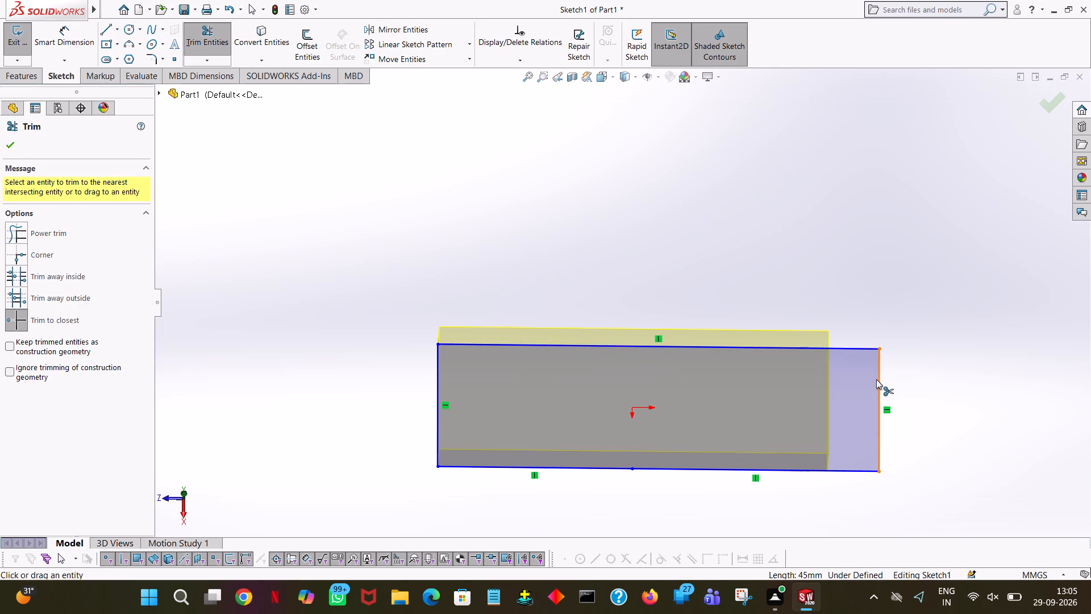
left_click(876, 379)
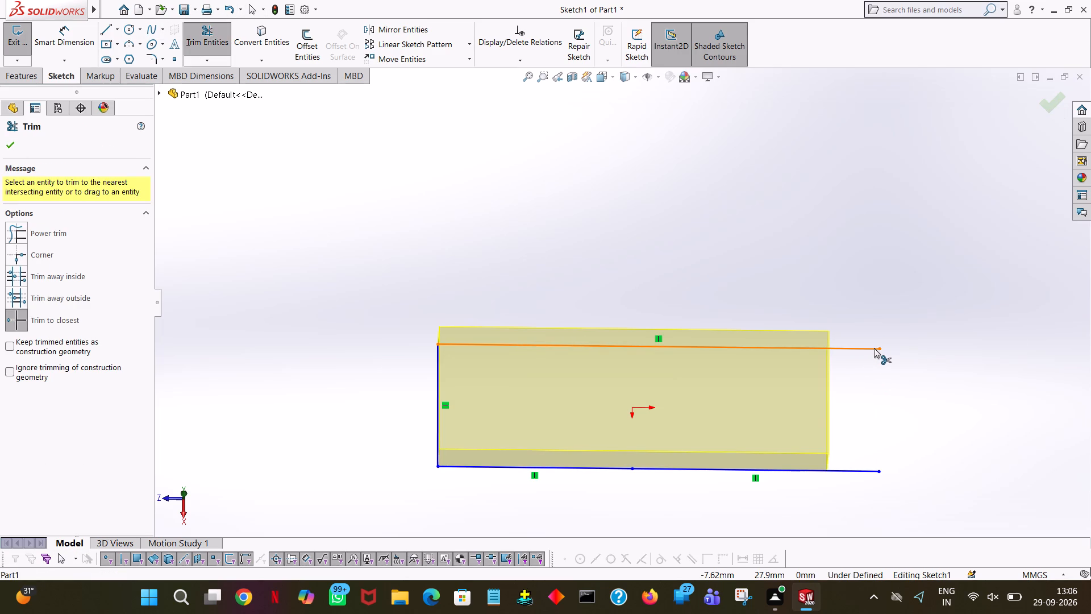
left_click(874, 348)
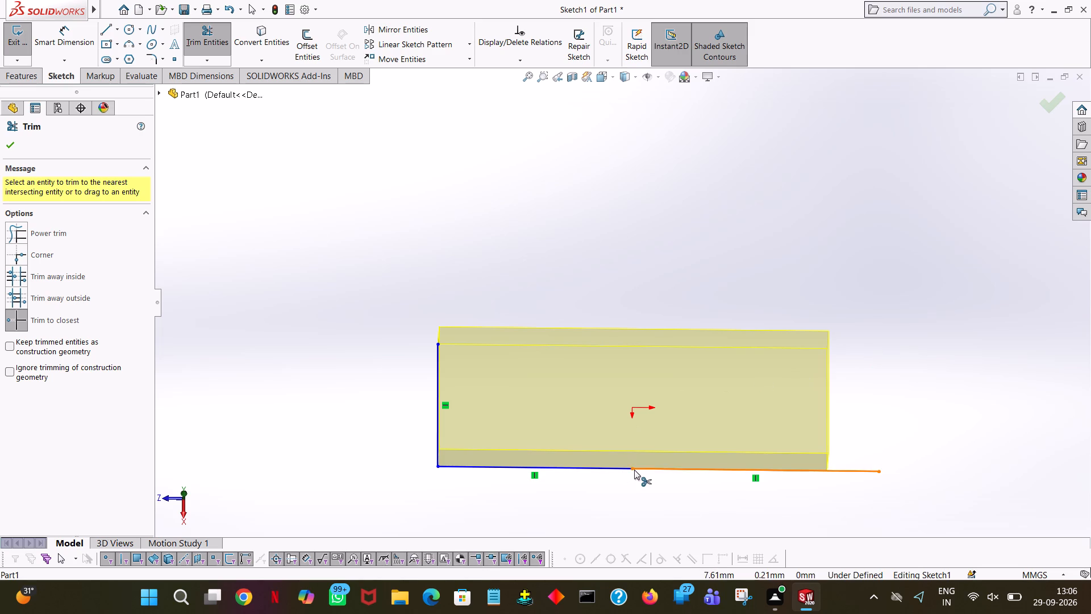
left_click(634, 470)
left_click(623, 468)
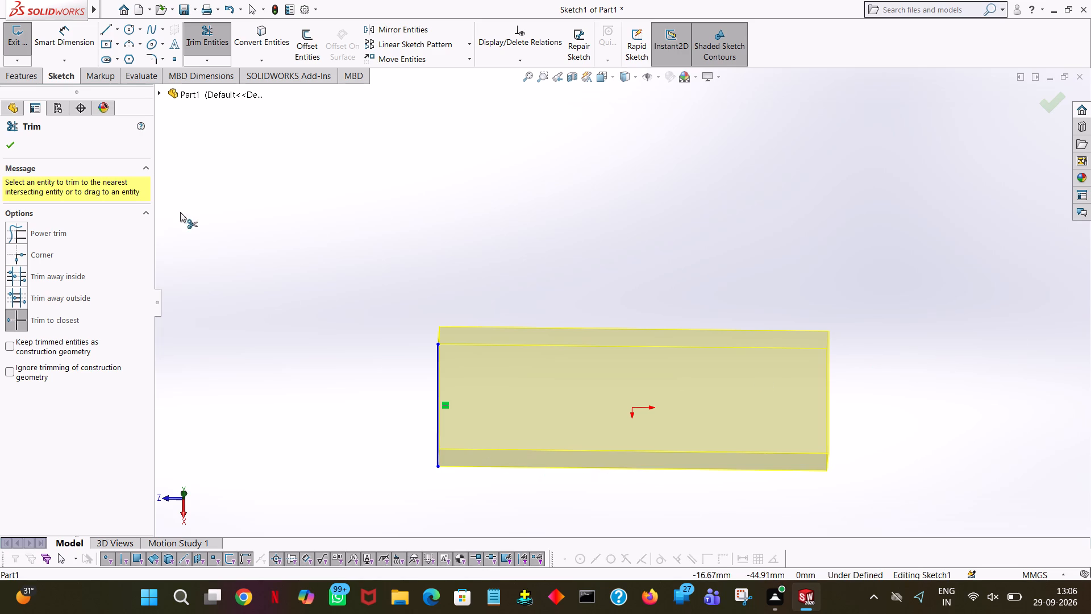
left_click(13, 134)
left_click(12, 139)
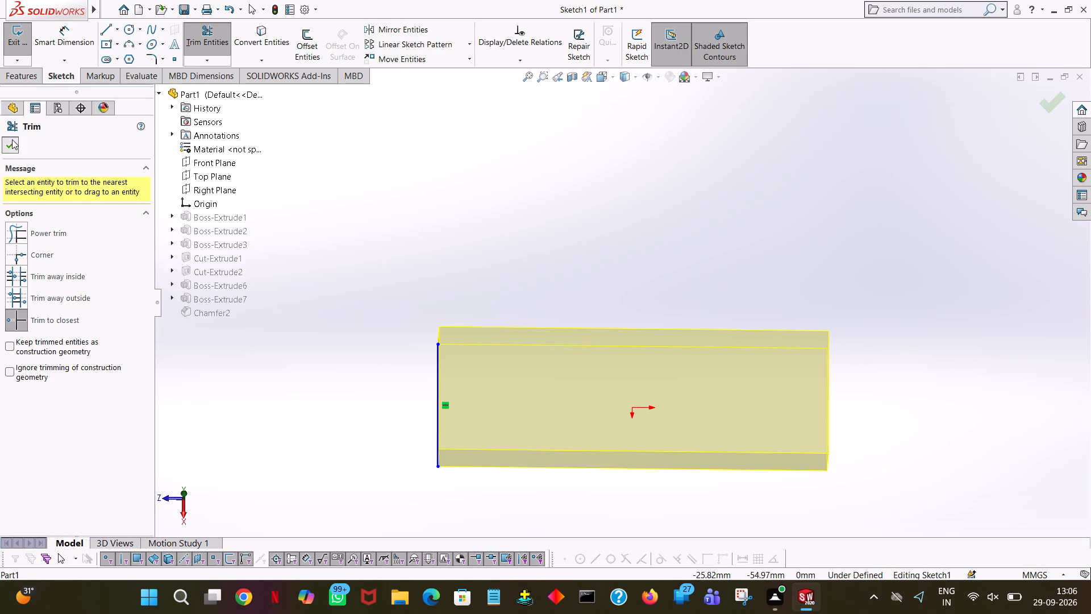
left_click(436, 409)
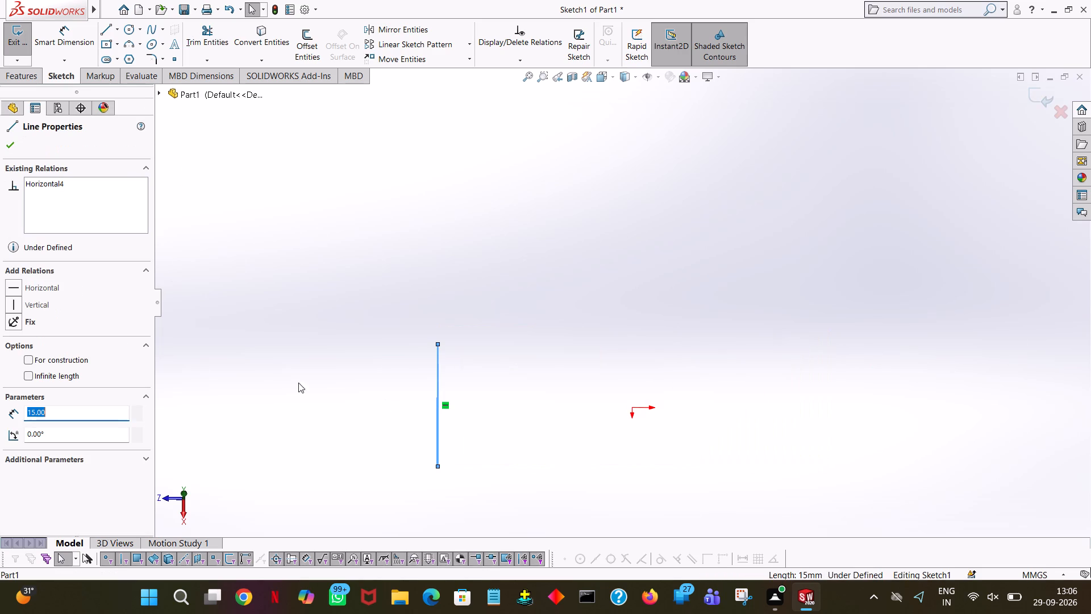
left_click(6, 142)
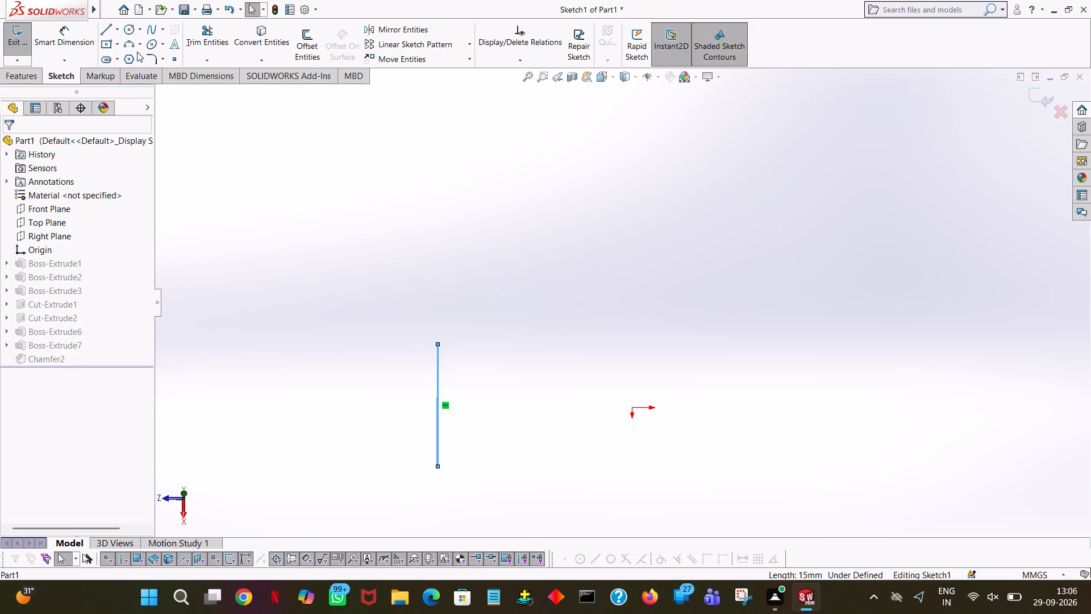
Draw a 7.5 mm line from the origin toward negative X, continued by a perpendicular 51 mm line toward negative Z.
left_click(103, 31)
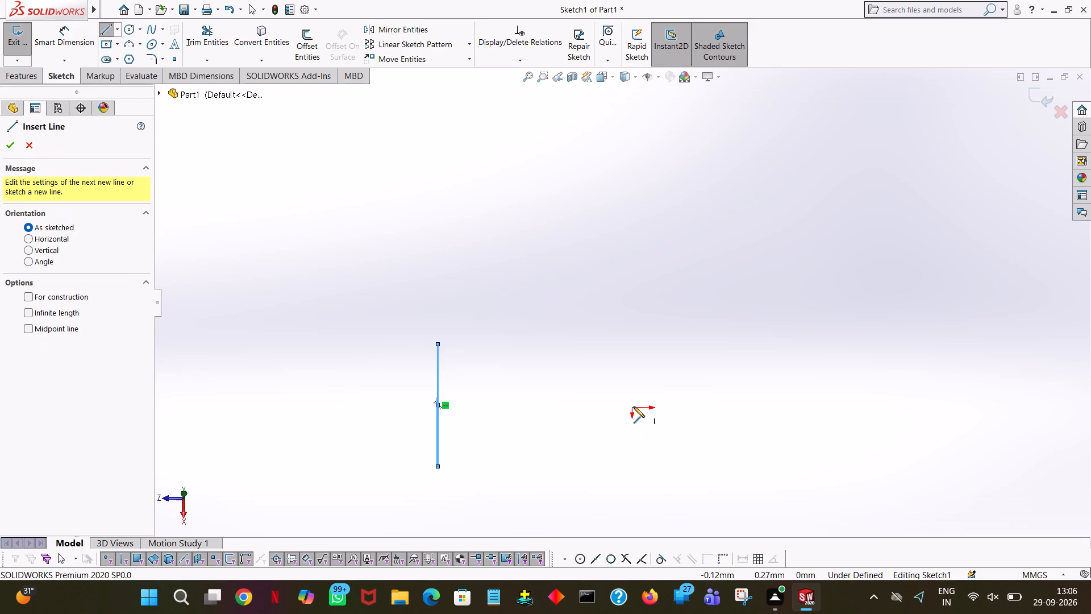
left_click(633, 406)
left_click(629, 359)
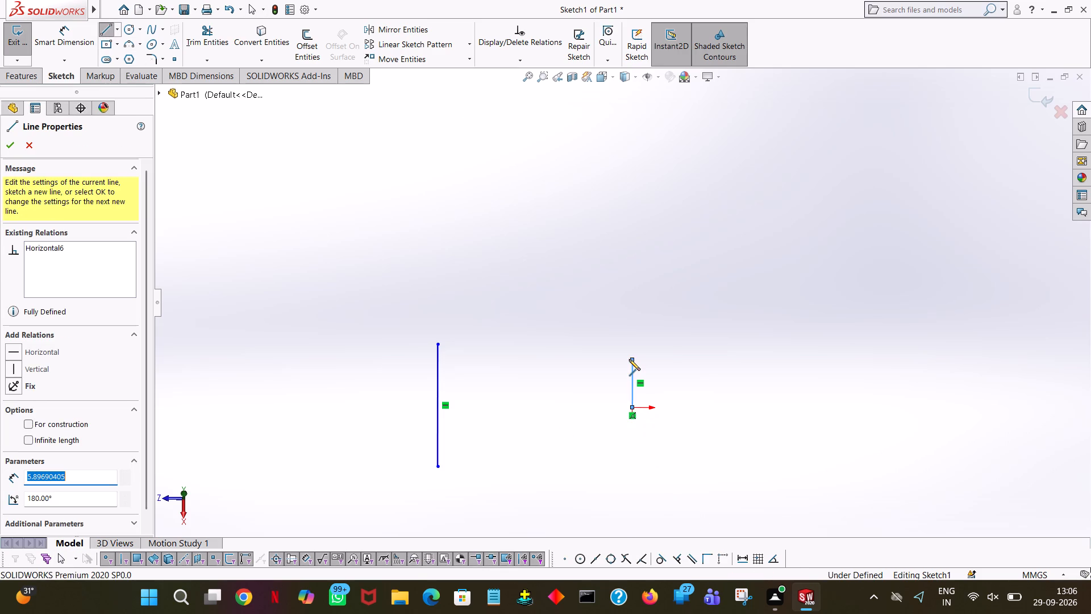
type("7.5")
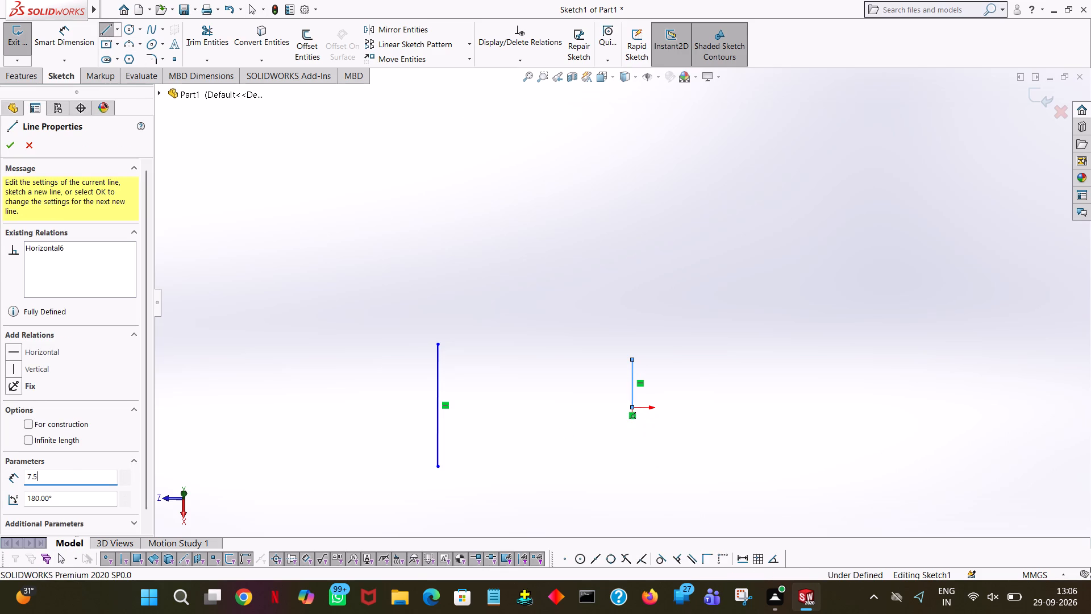
key("Return")
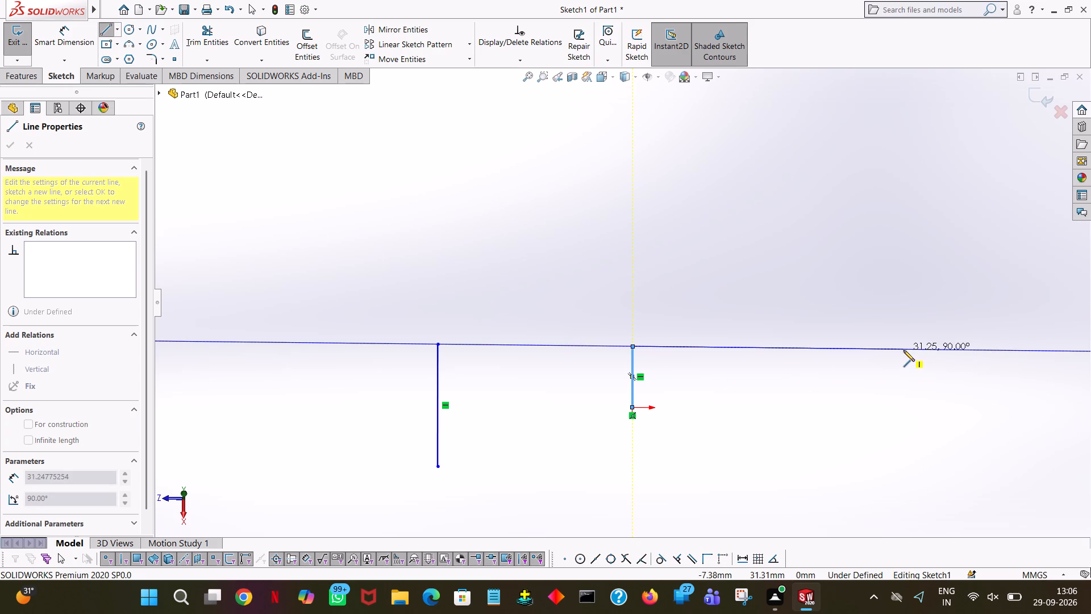
left_click(903, 350)
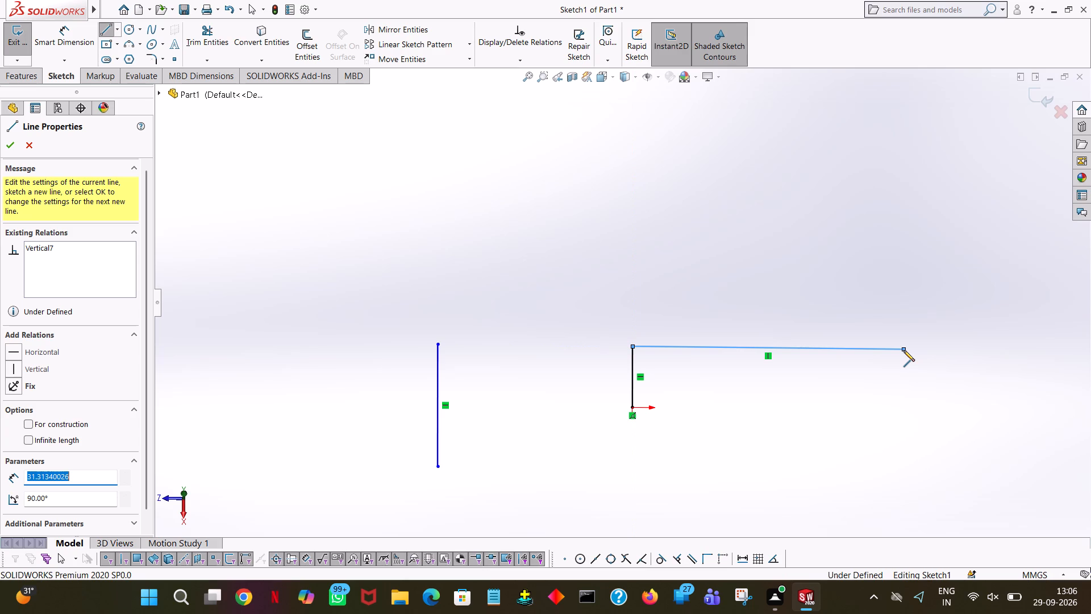
type("45")
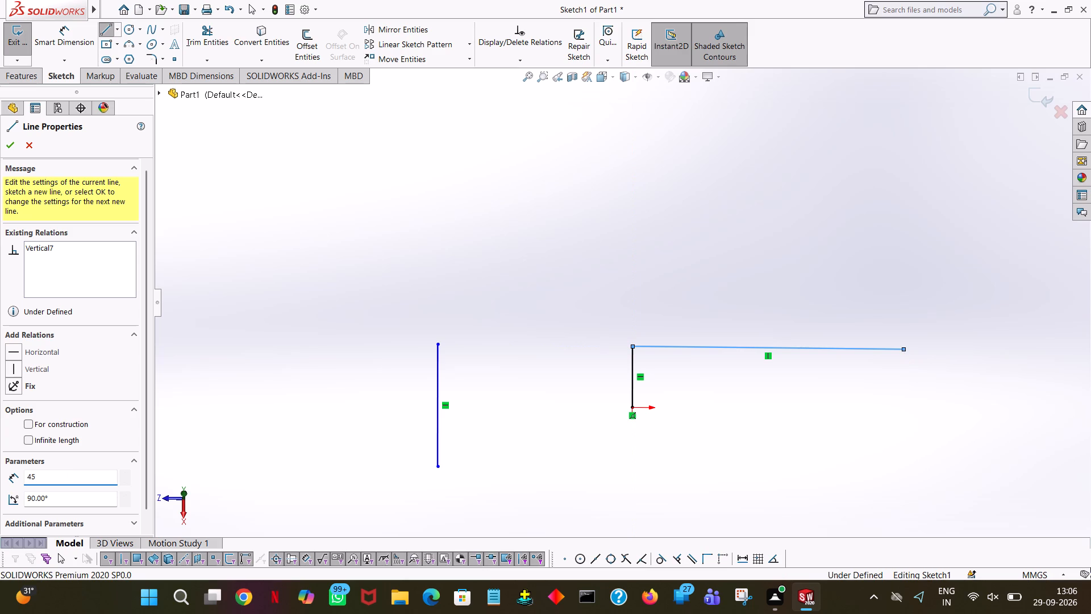
type("+6")
key("Return")
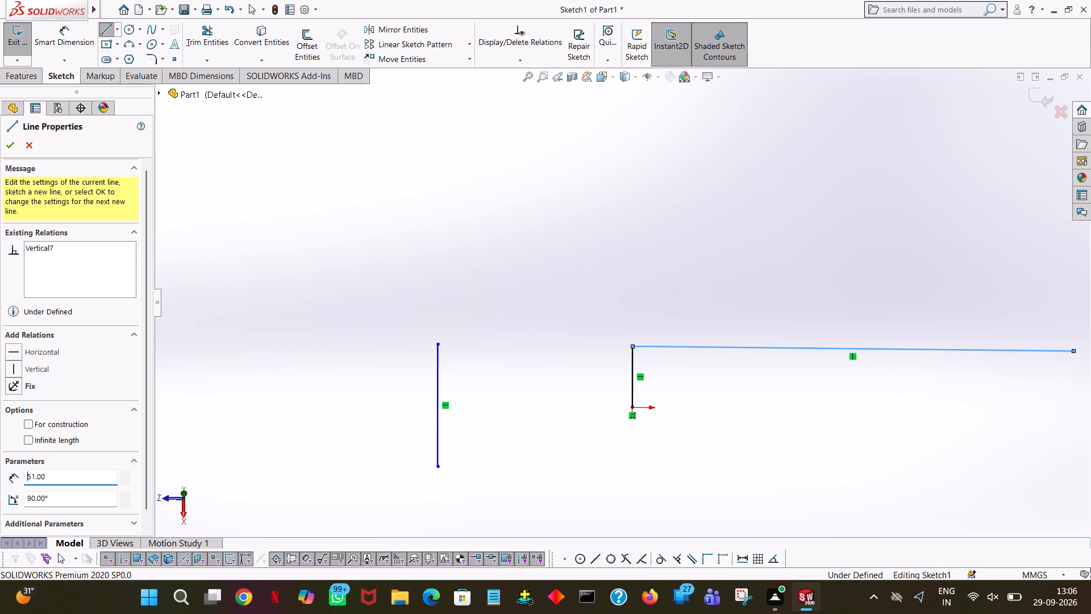
right_click(669, 446)
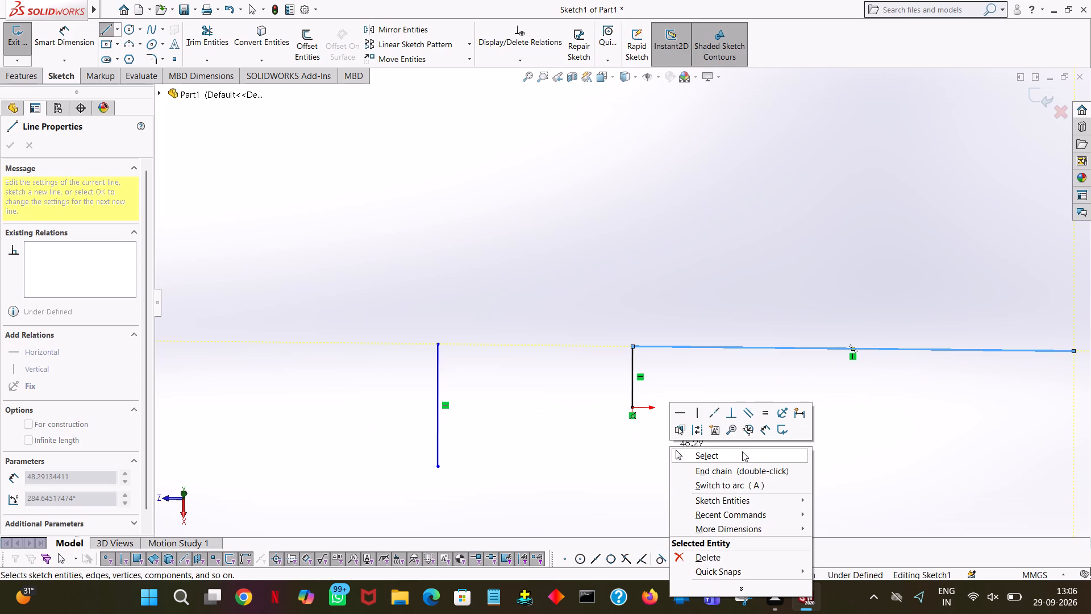
left_click(742, 451)
Set the length of the line running toward negative Z to 25.5 mm (51/2).
left_click(808, 349)
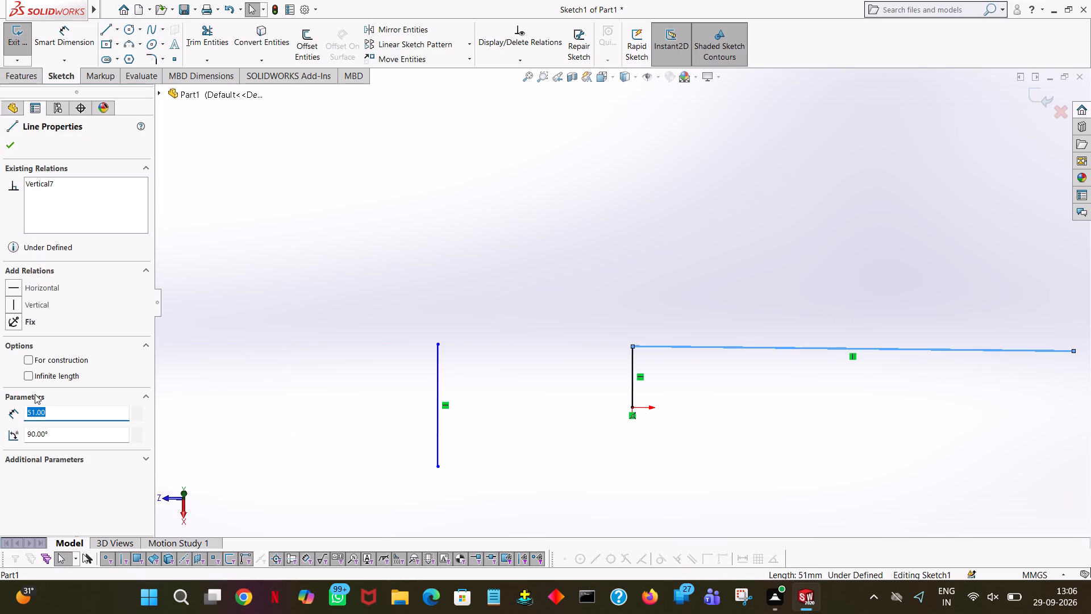
key("slash")
key("BackSpace")
type("51/2")
key("Return")
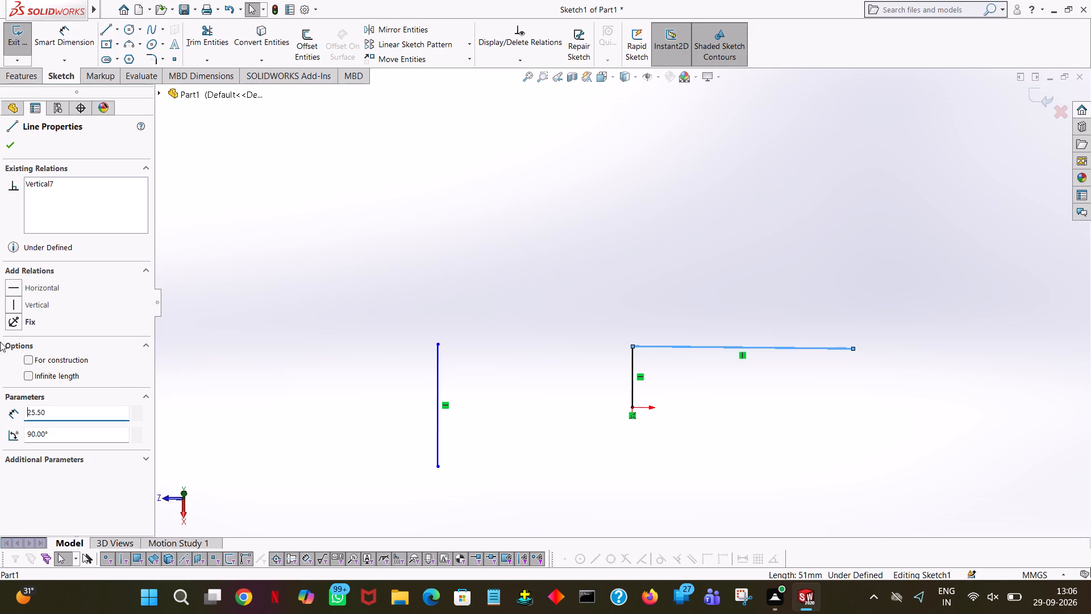
left_click(10, 140)
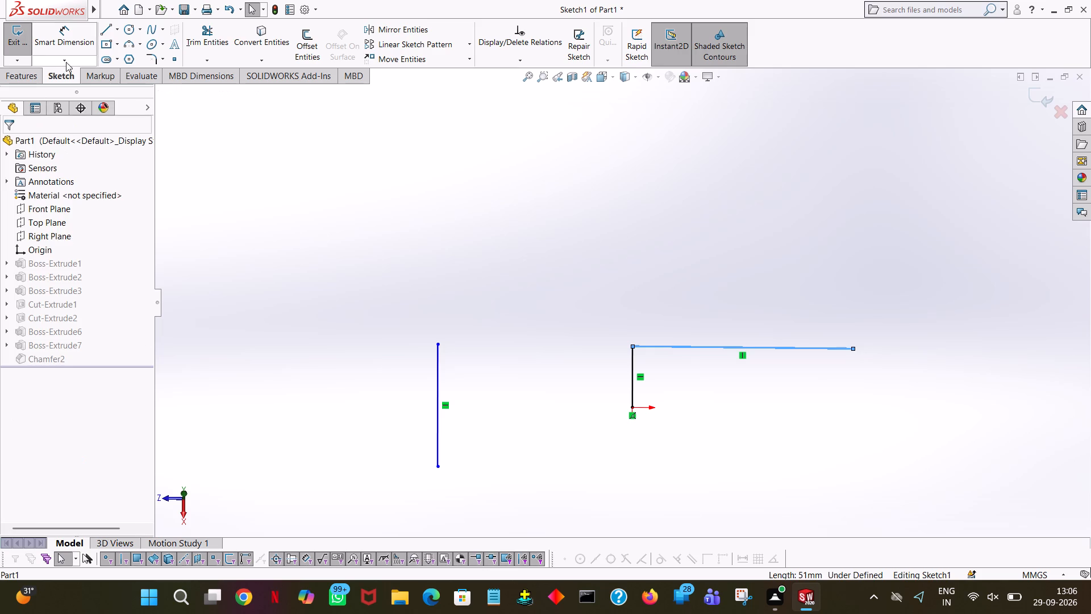
Draw a 7.5 mm line from the 25.5 mm line's free end toward positive X, parallel to the line at the origin.
left_click(106, 30)
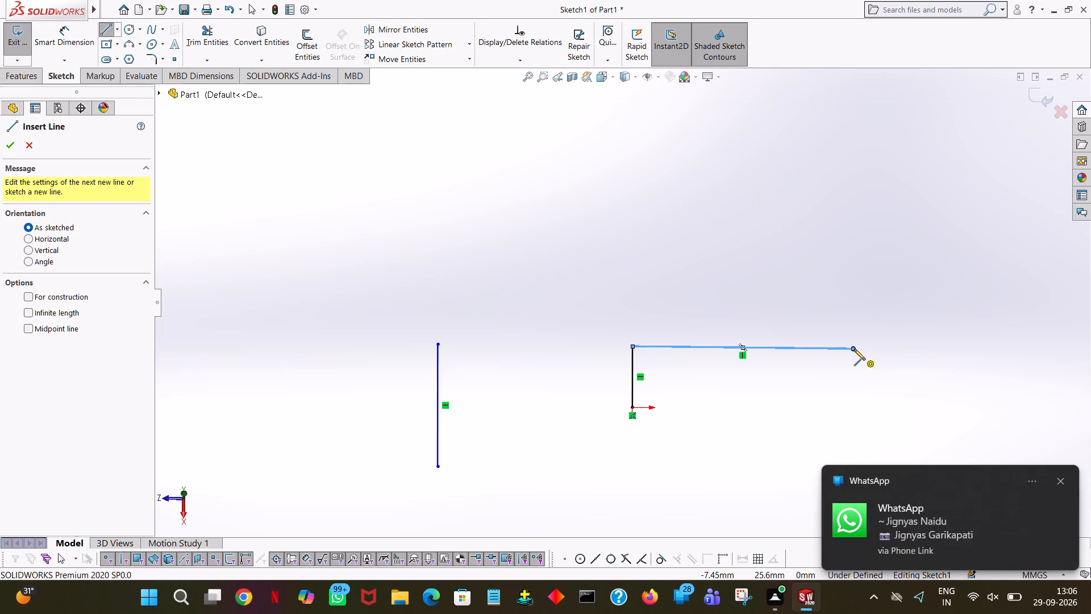
left_click(852, 346)
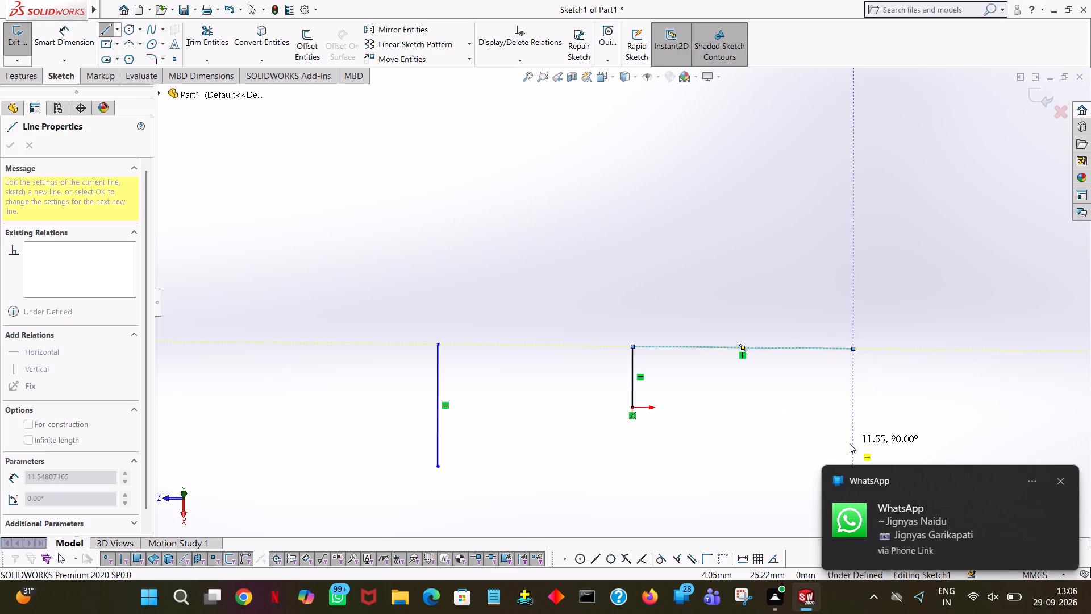
left_click(853, 439)
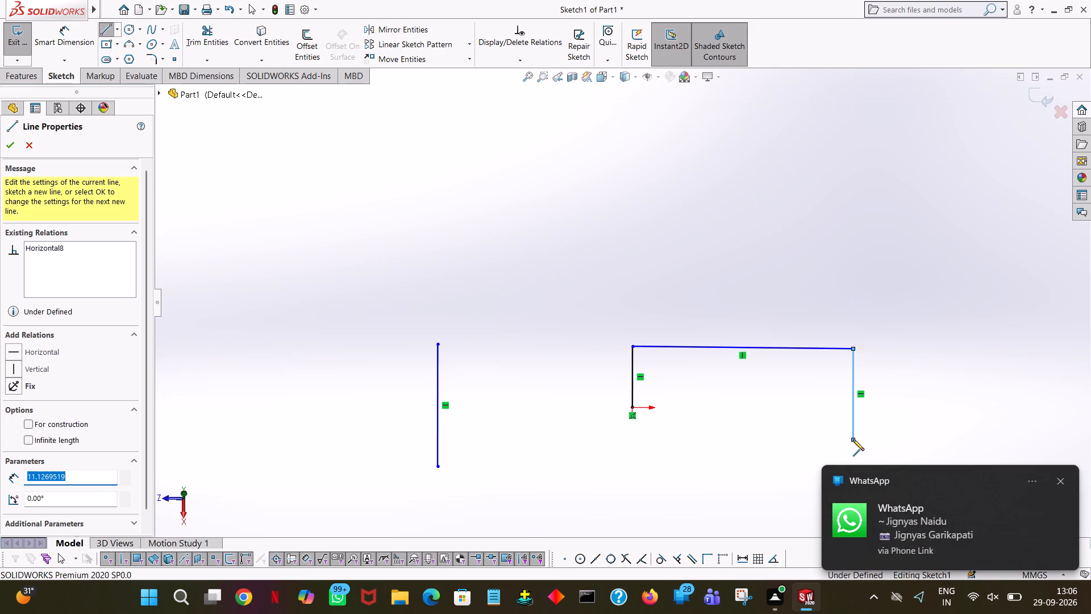
type("7.5")
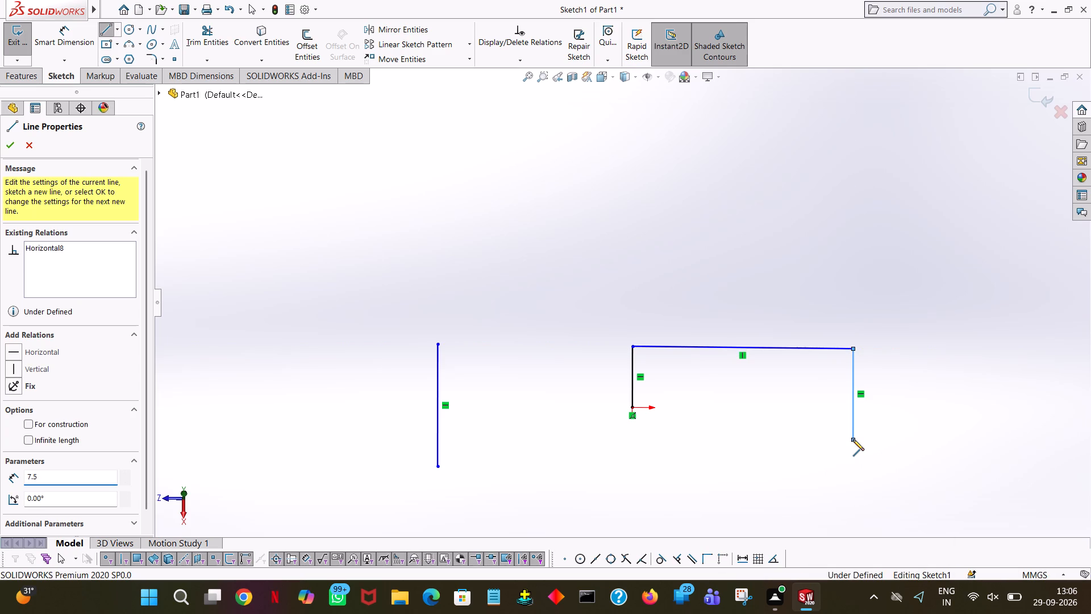
key("Return")
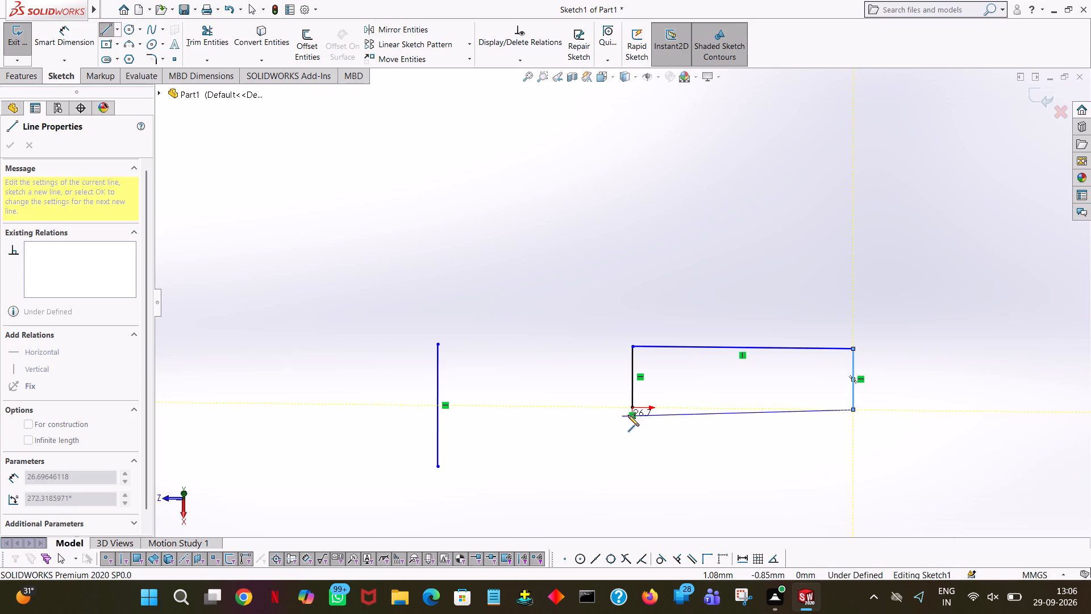
right_click(794, 426)
left_click(865, 441)
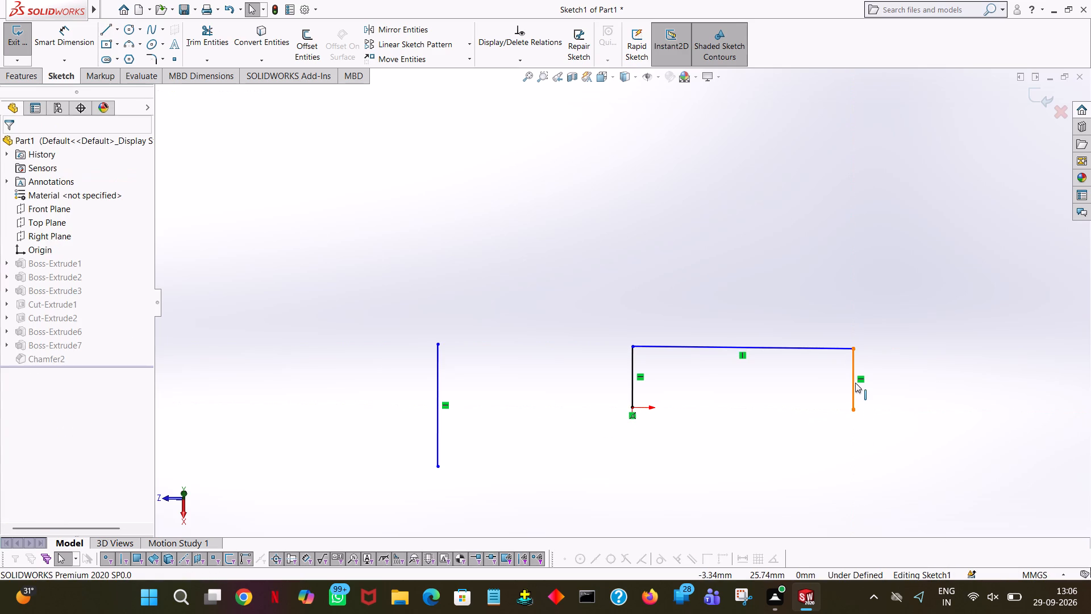
Set the length of the rectangle's negative-Z short line to 15 mm.
left_click(851, 383)
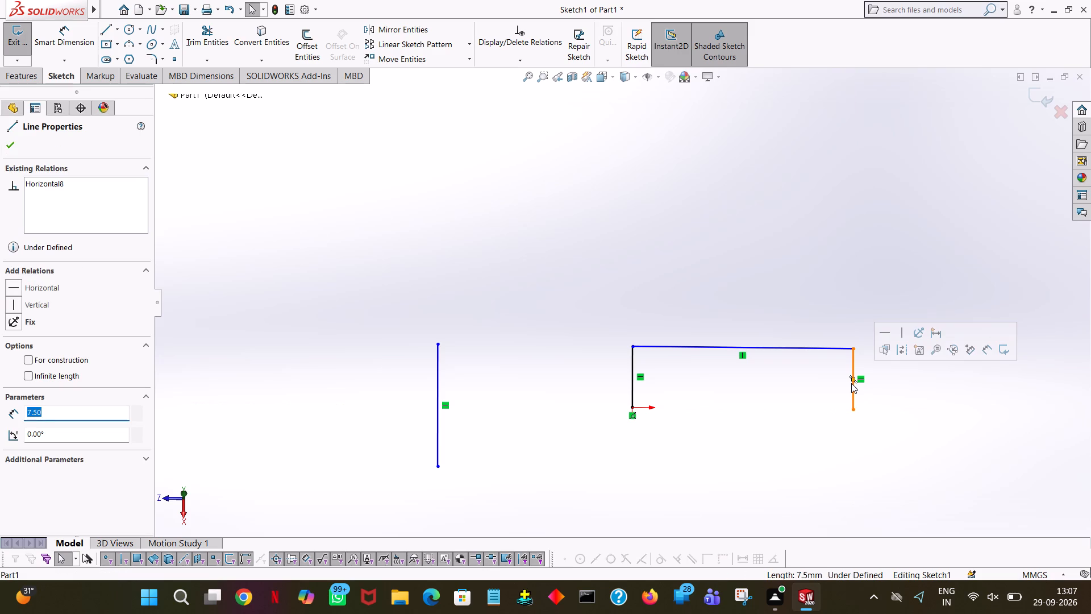
key("1")
key("5")
key("Return")
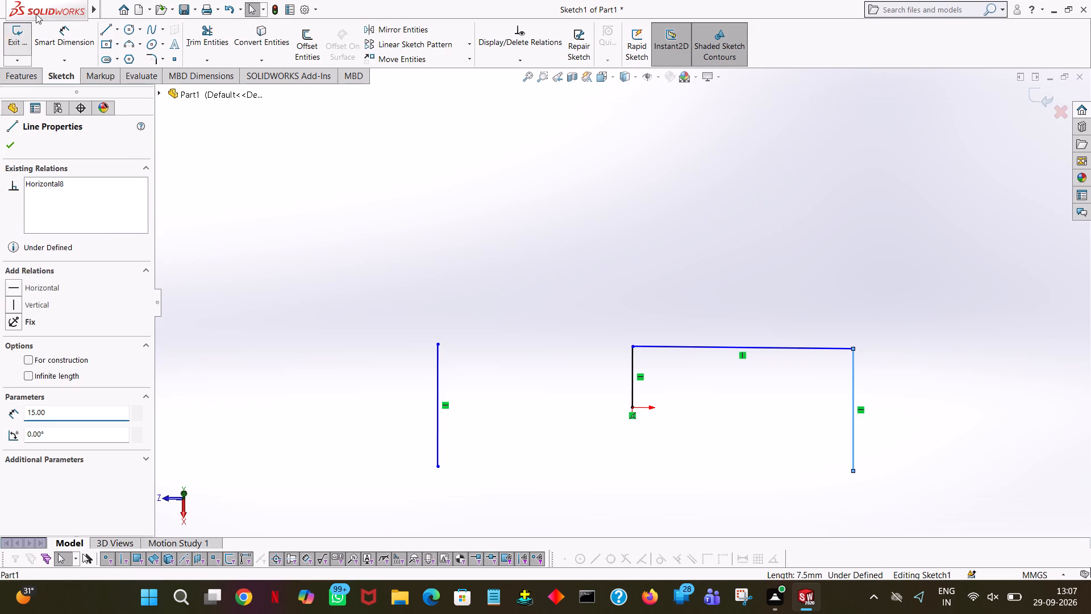
left_click(10, 140)
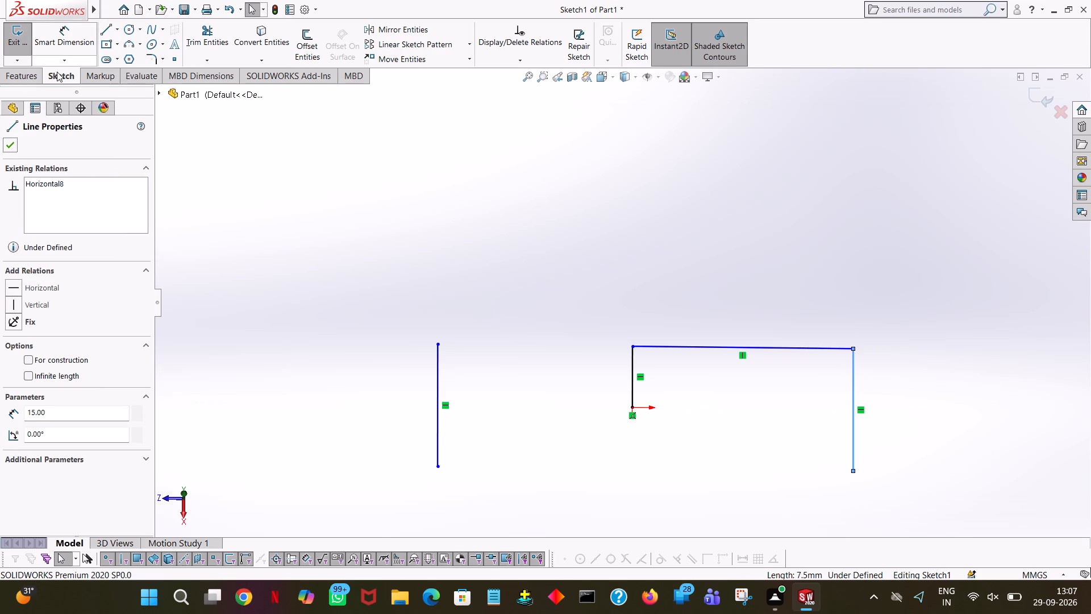
left_click(9, 145)
Draw a 51 mm line from the 15 mm line's positive-X end toward positive Z, parallel to the 25.5 mm line.
left_click(108, 27)
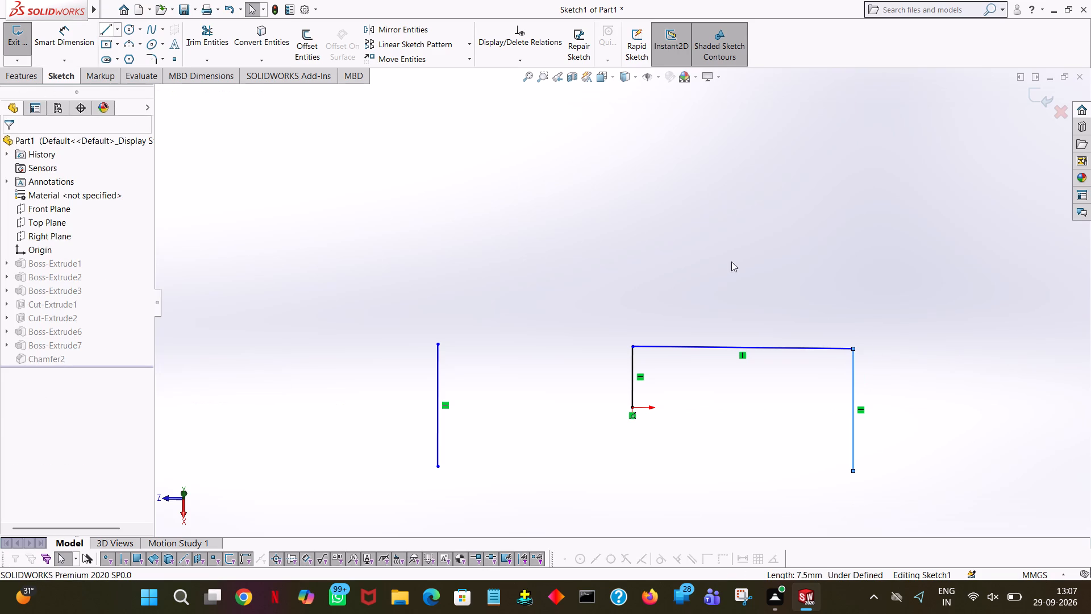
left_click(850, 470)
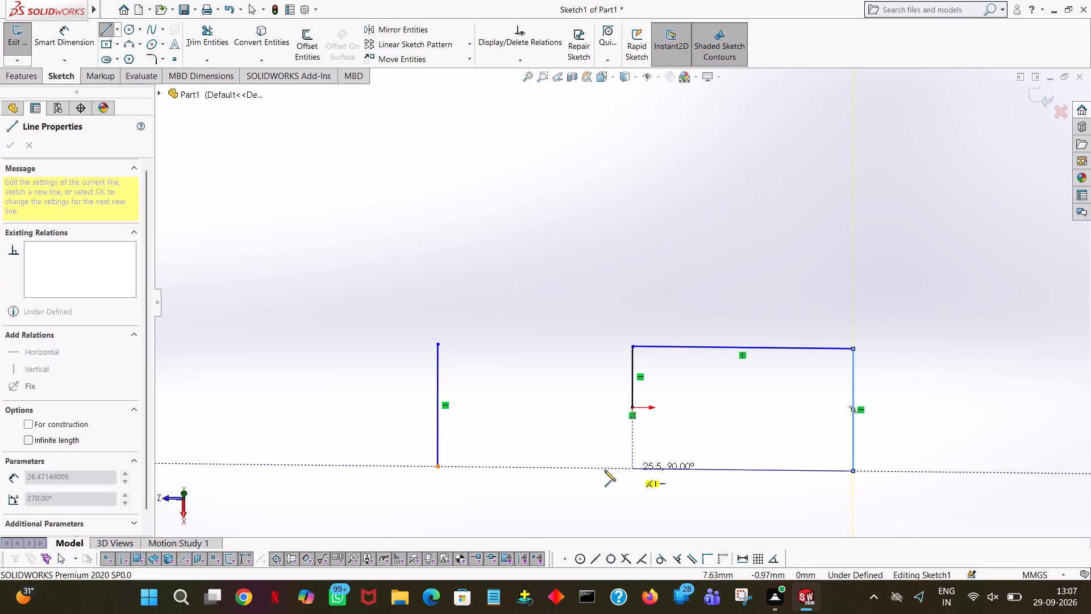
left_click(537, 465)
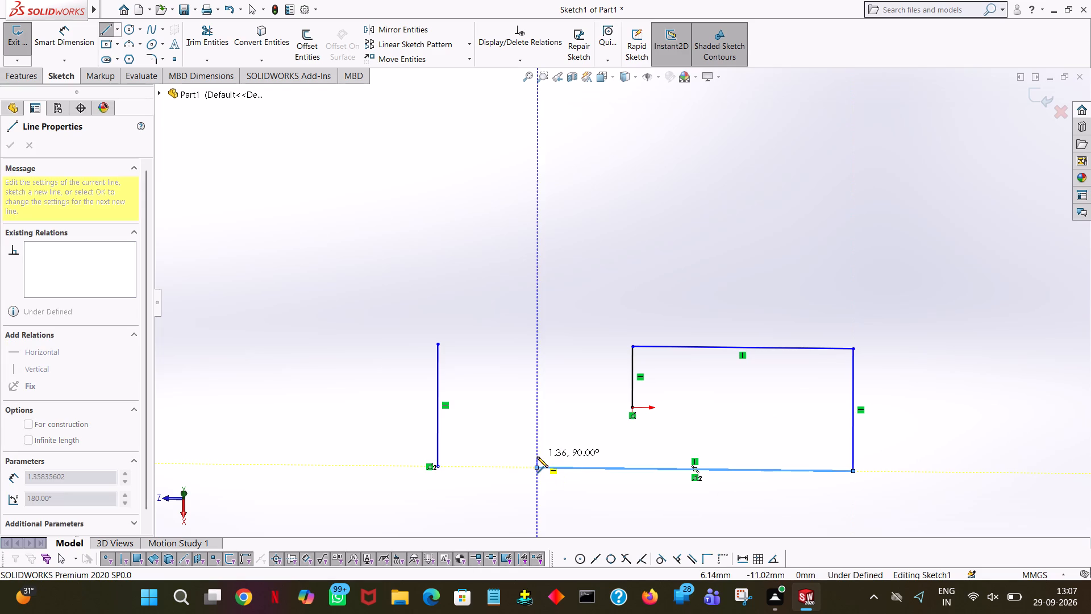
type("51")
key("Return")
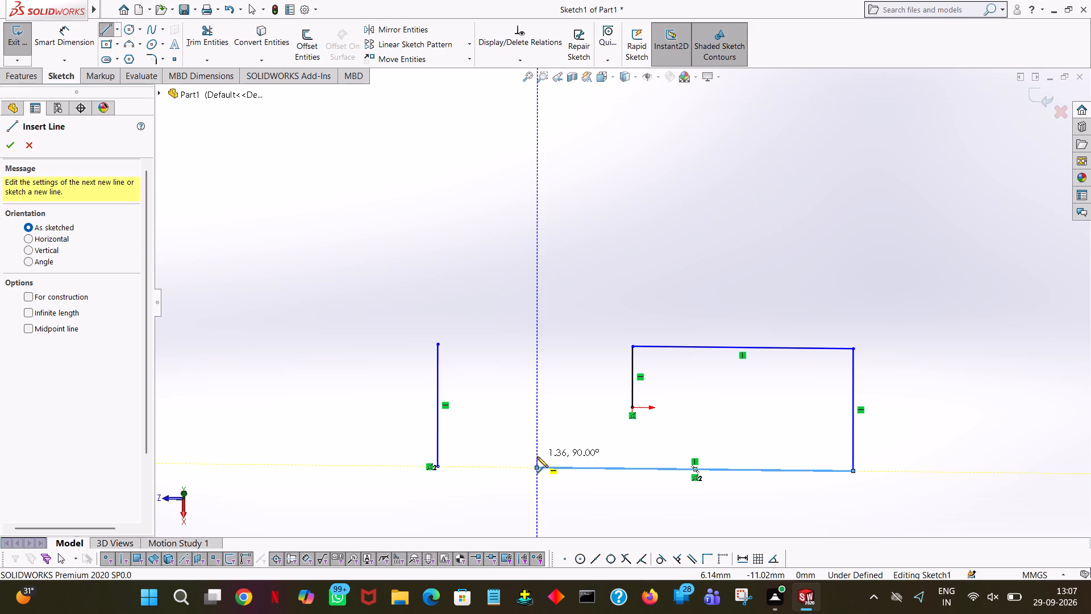
right_click(537, 457)
left_click(565, 468)
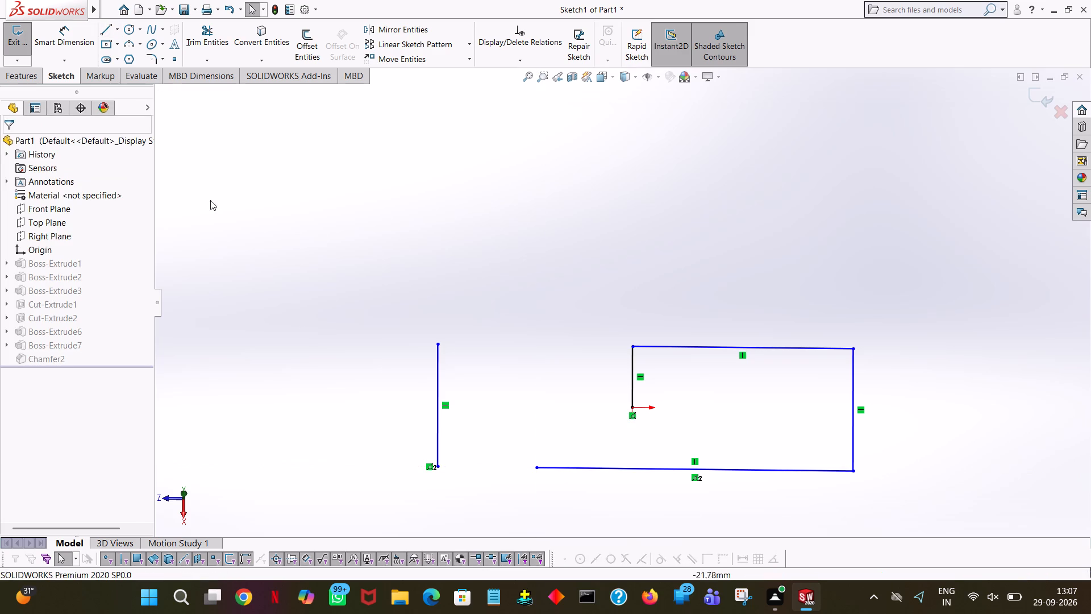
left_click(569, 469)
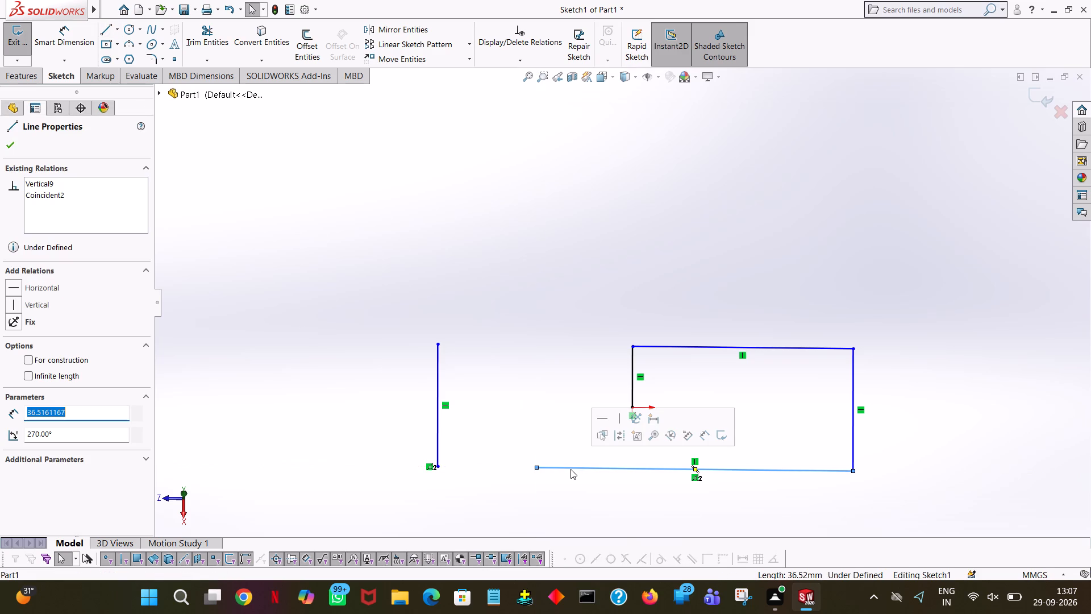
type("51")
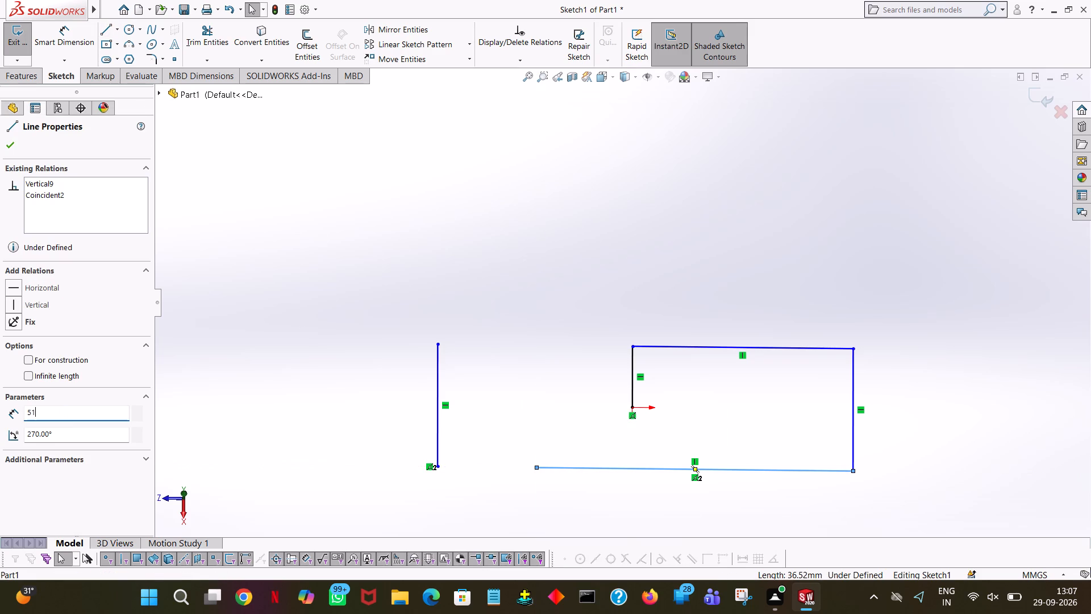
key("Return")
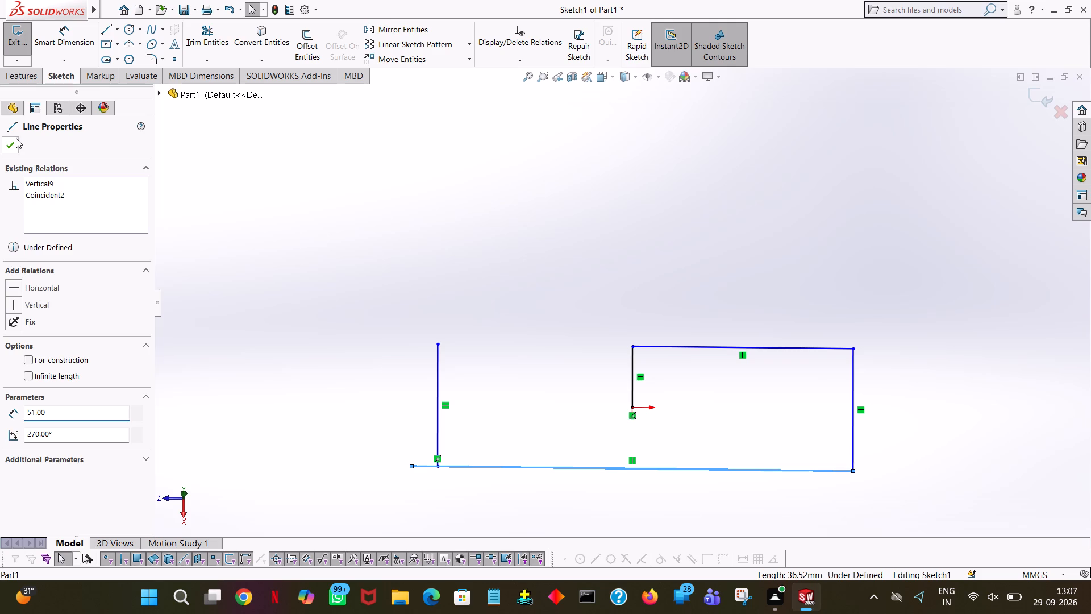
left_click(9, 144)
Draw a line about 17.7 mm long from the 51 mm line's free end toward negative X.
left_click(104, 28)
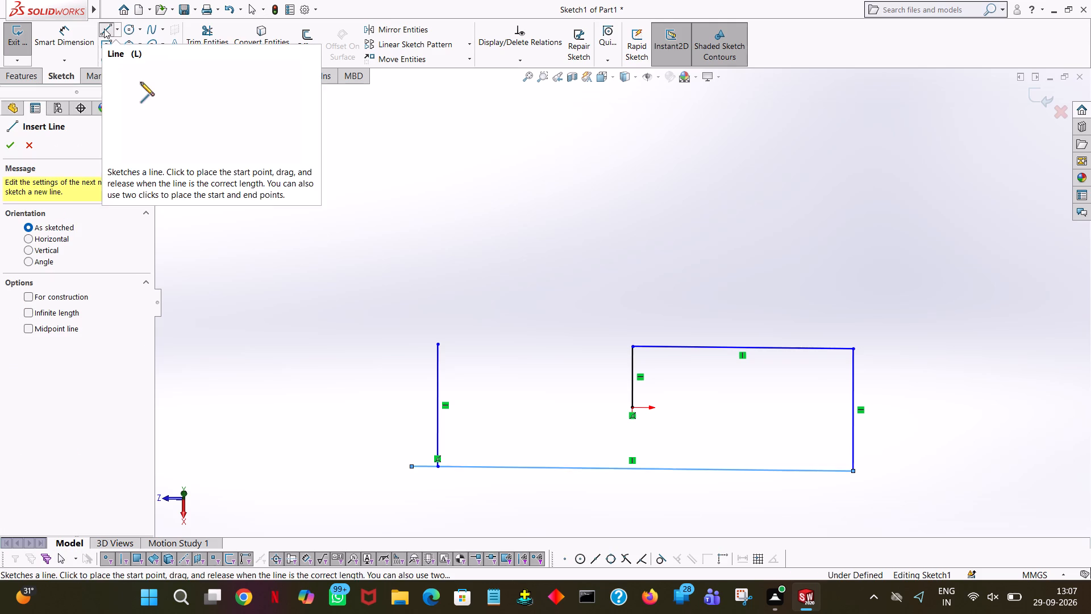
left_click(410, 466)
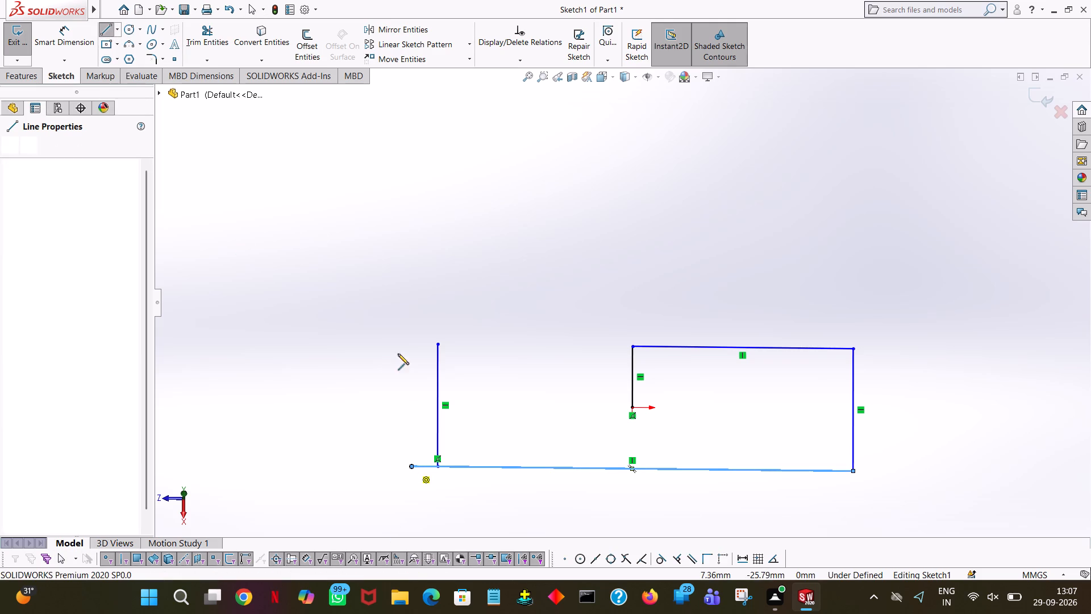
left_click(410, 326)
right_click(582, 335)
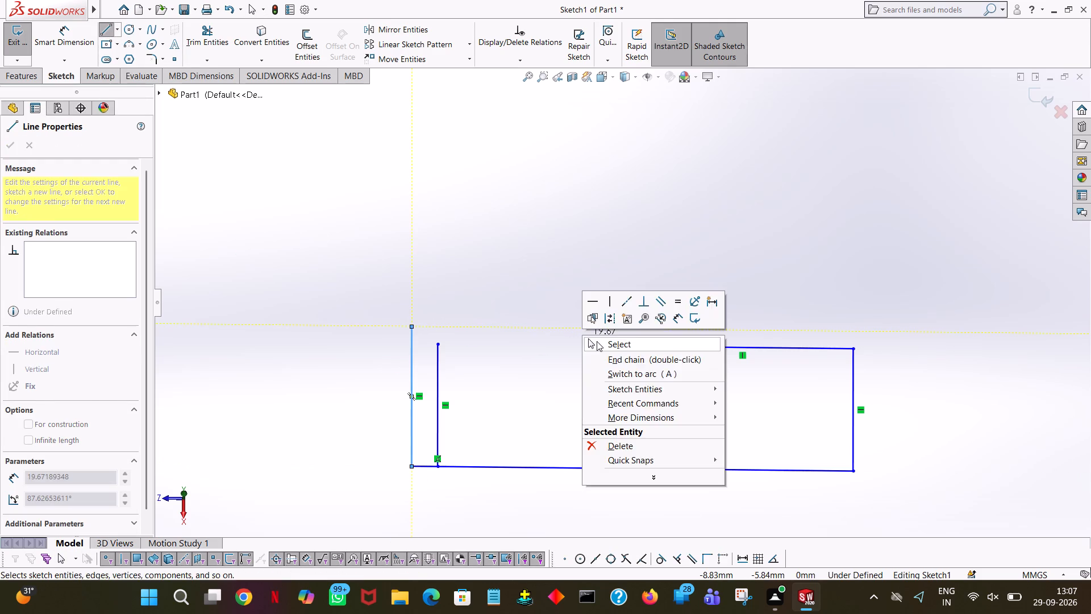
left_click(597, 341)
Draw a line from the 25.5 mm line's positive-Z end in the positive-Z direction to meet the new short side.
left_click(109, 32)
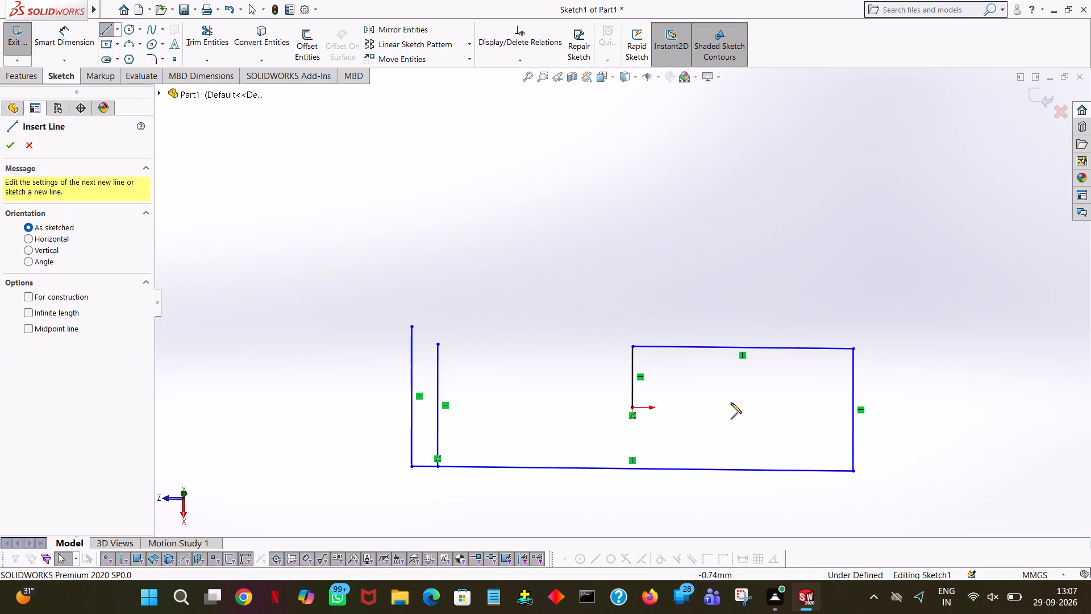
left_click(631, 345)
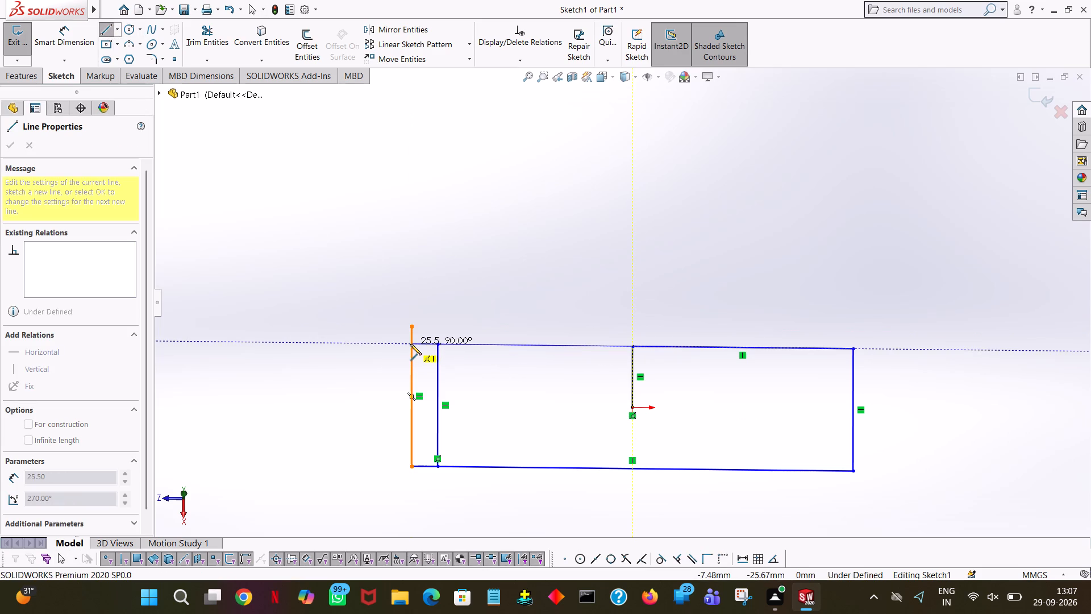
left_click(410, 344)
right_click(410, 344)
left_click(432, 349)
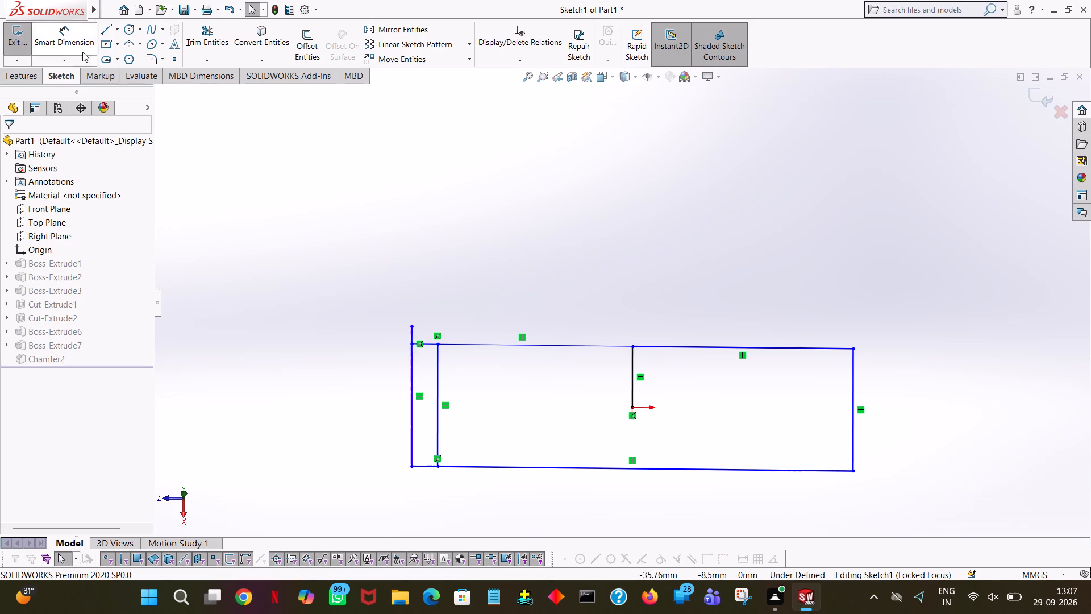
Trim away the old positive-Z short edge, the new short side's overhang and the 7.5 mm origin line, and exit the sketch.
left_click(205, 32)
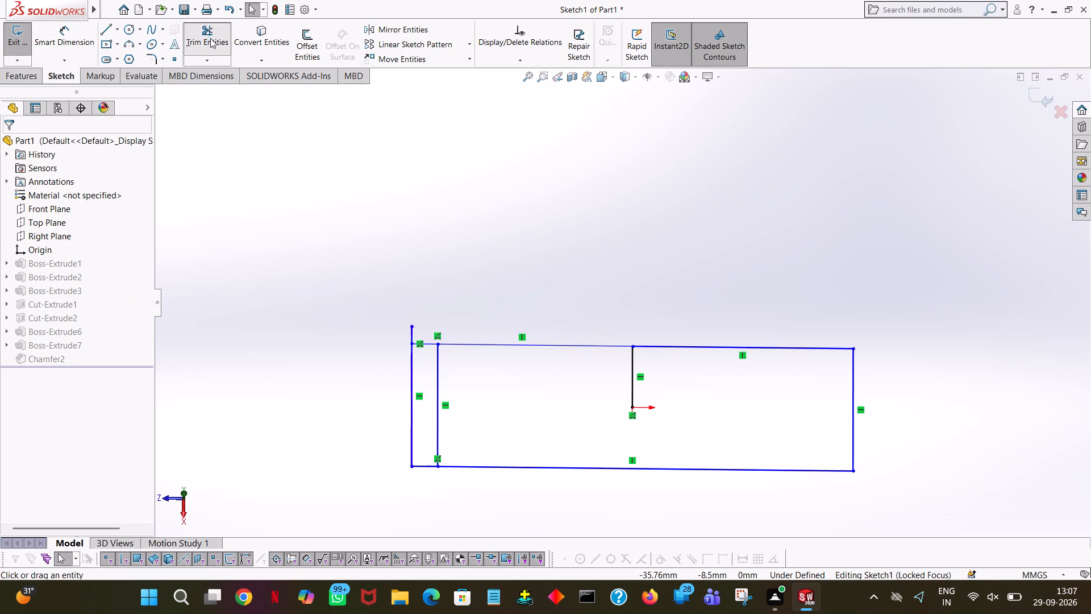
left_click(436, 378)
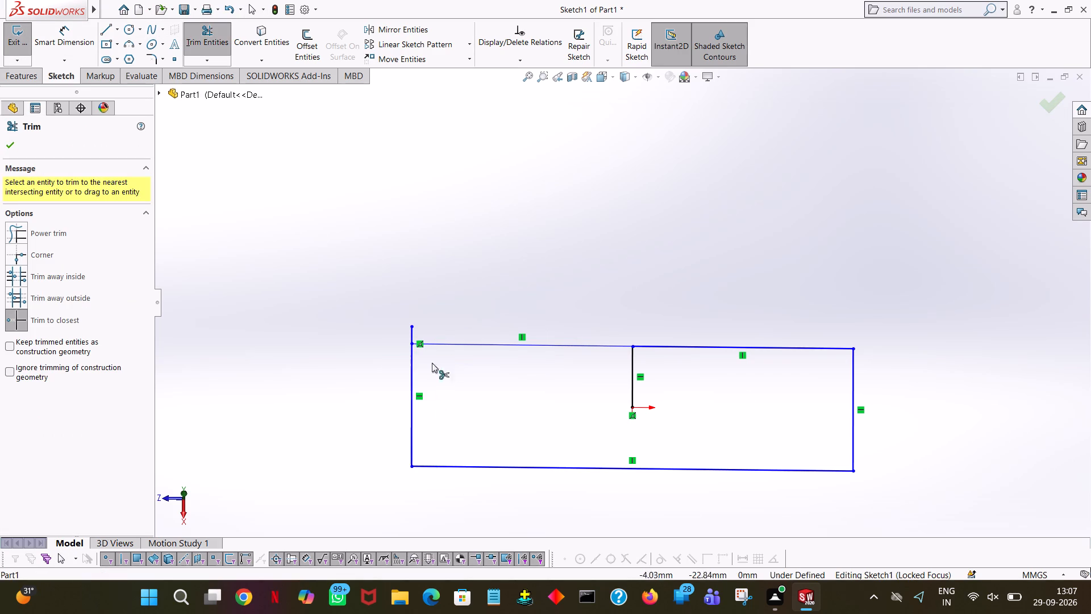
left_click(411, 331)
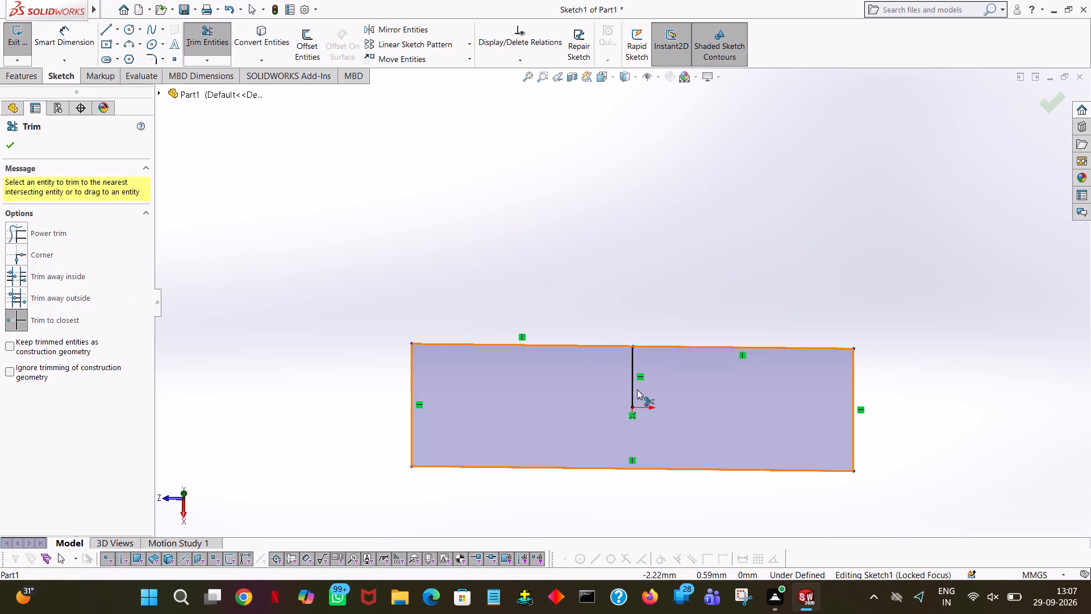
left_click(631, 374)
left_click(14, 149)
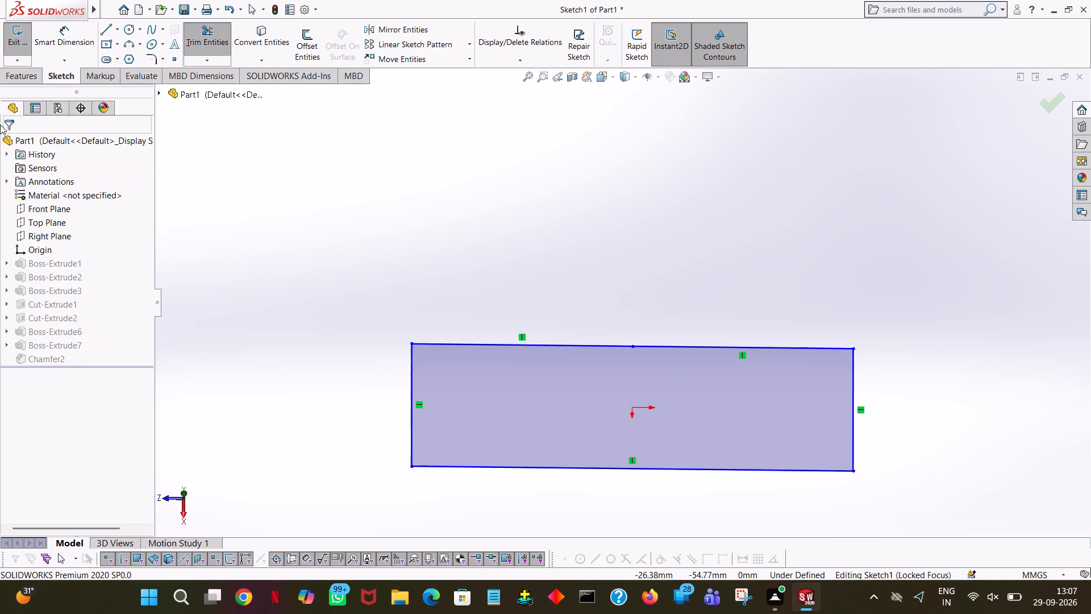
left_click(13, 38)
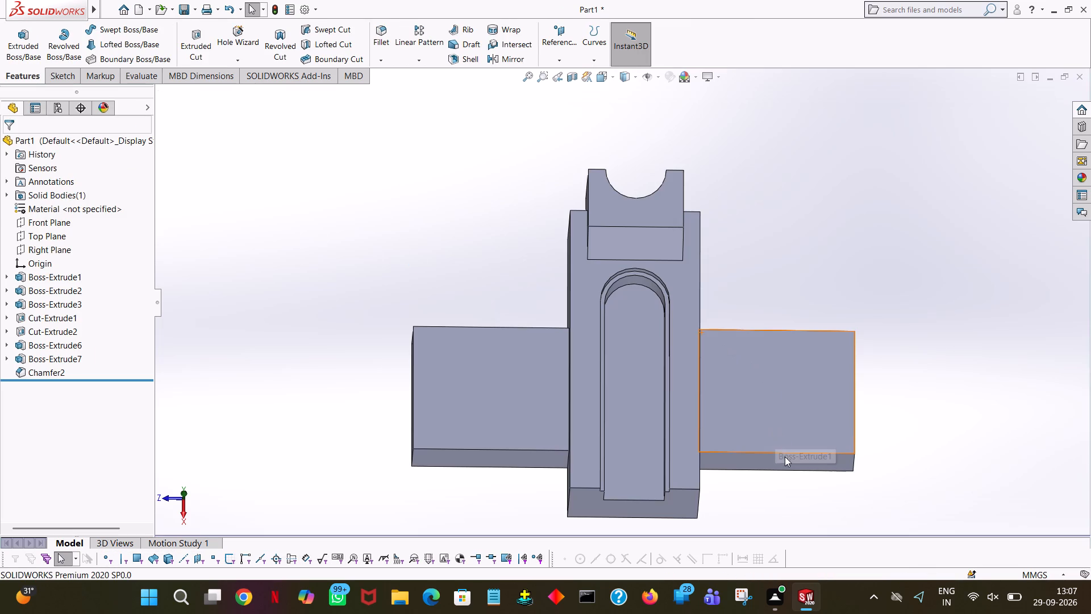
Start an Extruded Cut sketch on the upper face of the crosswise boss's negative-Z arm and view it face-on.
middle_click_drag(785, 457, 792, 284)
middle_click_drag(815, 251, 825, 163)
left_click(865, 176)
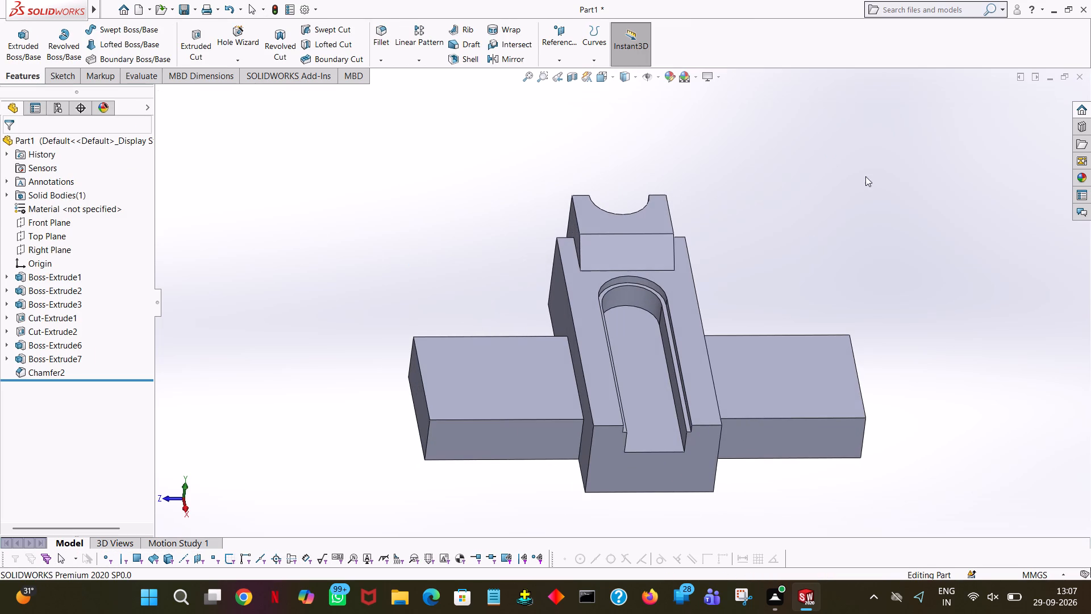
left_click(183, 40)
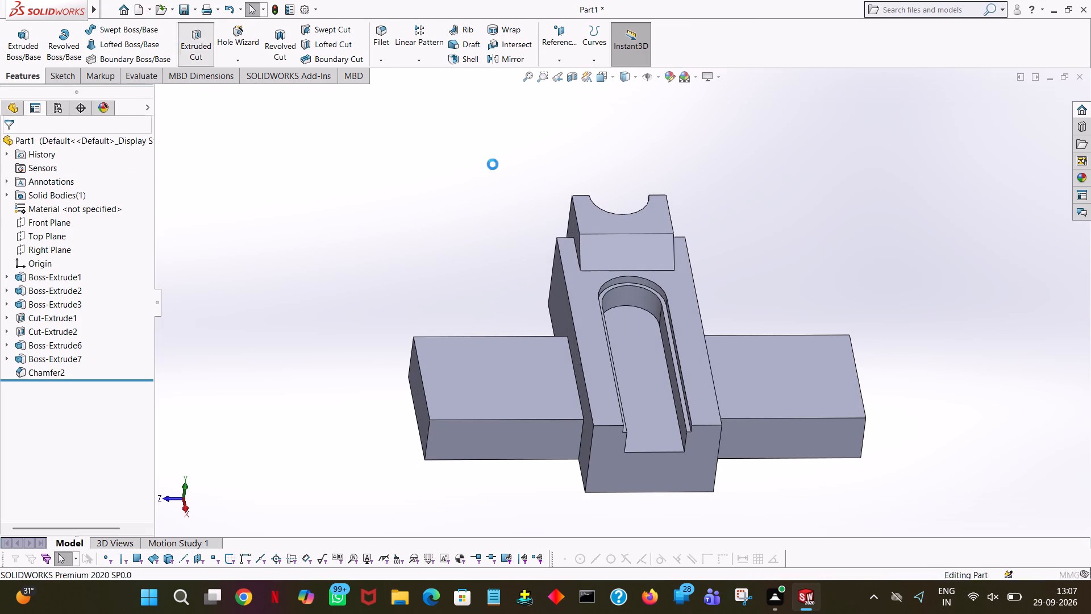
left_click(787, 378)
key("space")
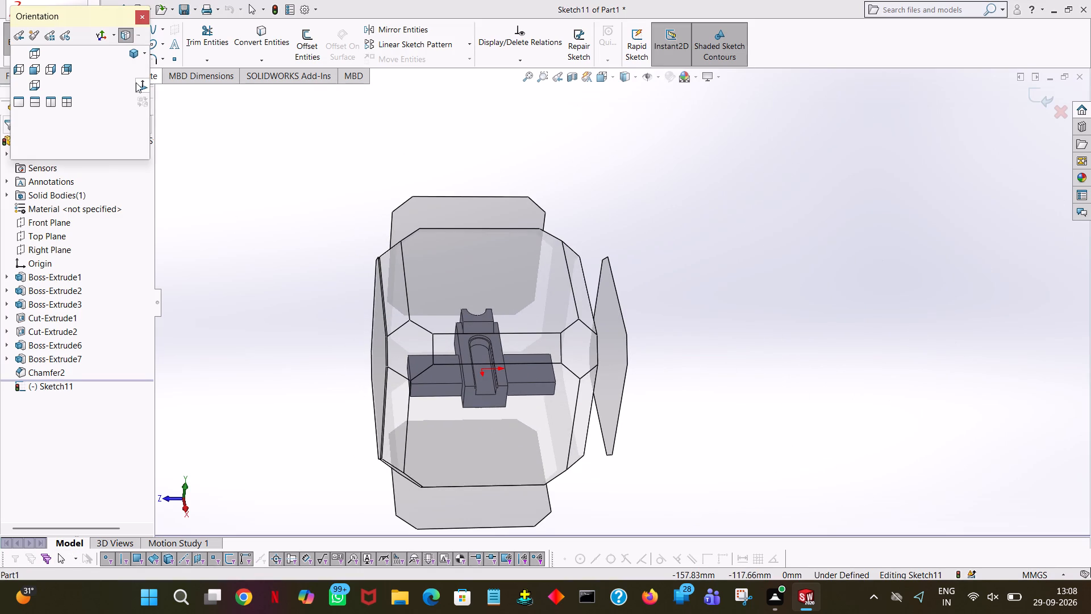
left_click(137, 85)
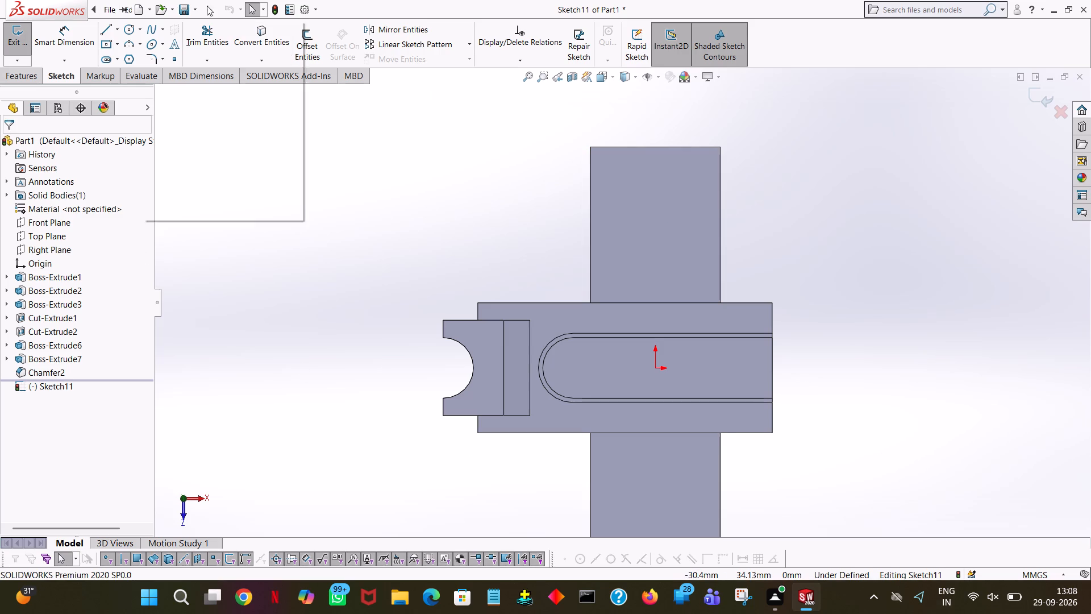
Draw a 7.5 mm line from the midpoint of the boss's negative-Z end edge toward positive Z.
left_click(106, 27)
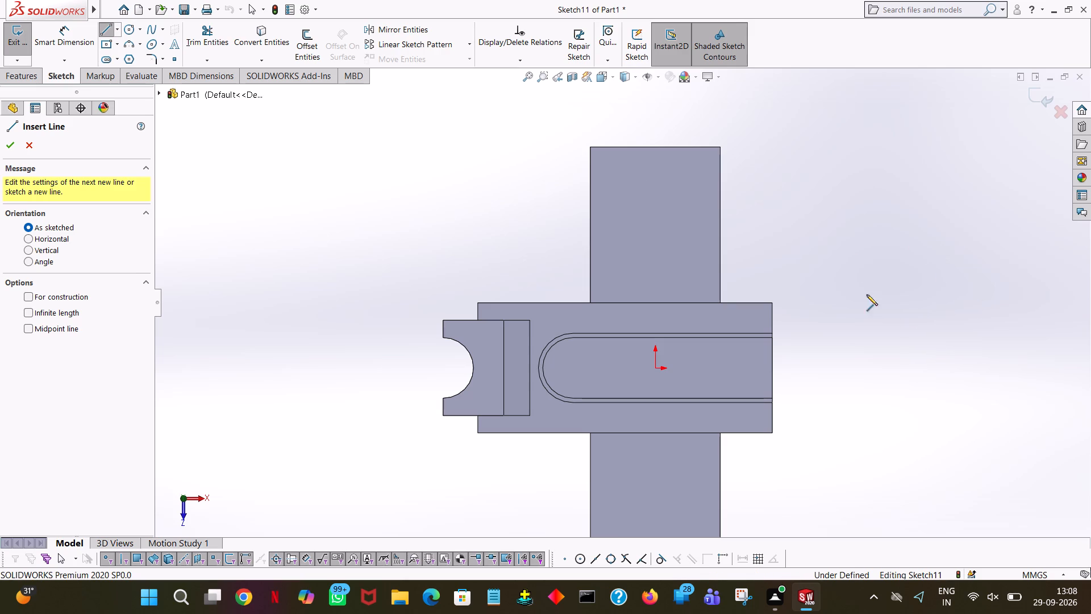
left_click(654, 146)
left_click(653, 172)
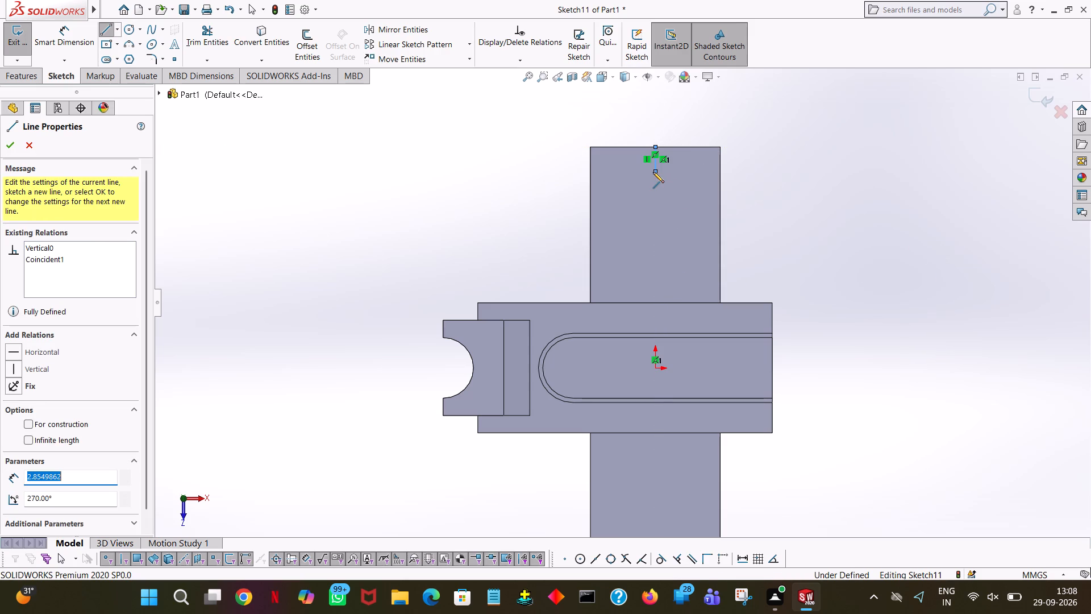
type("7.5")
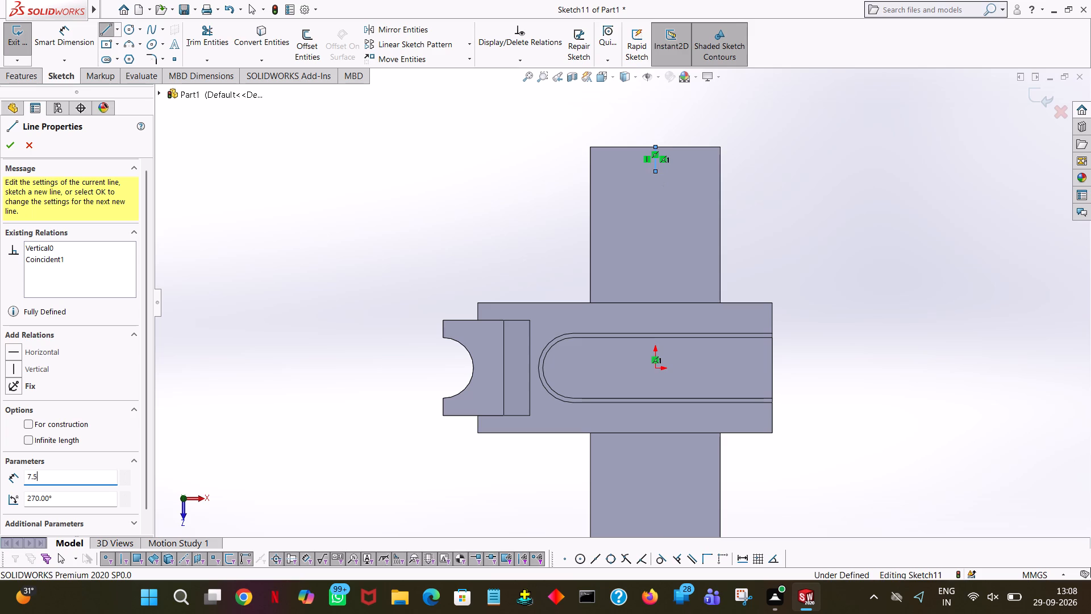
key("Return")
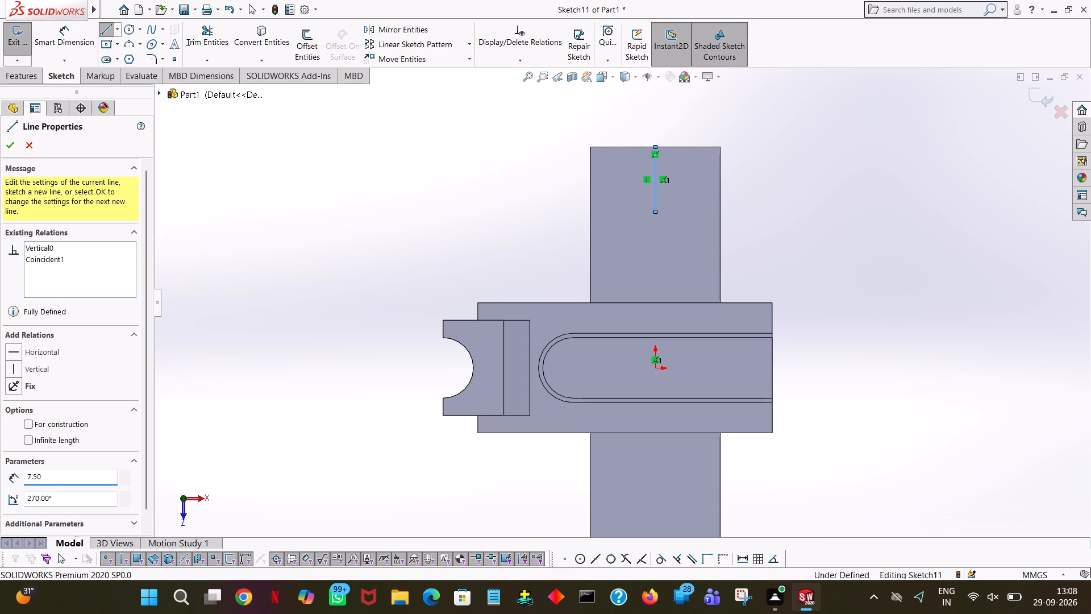
right_click(653, 172)
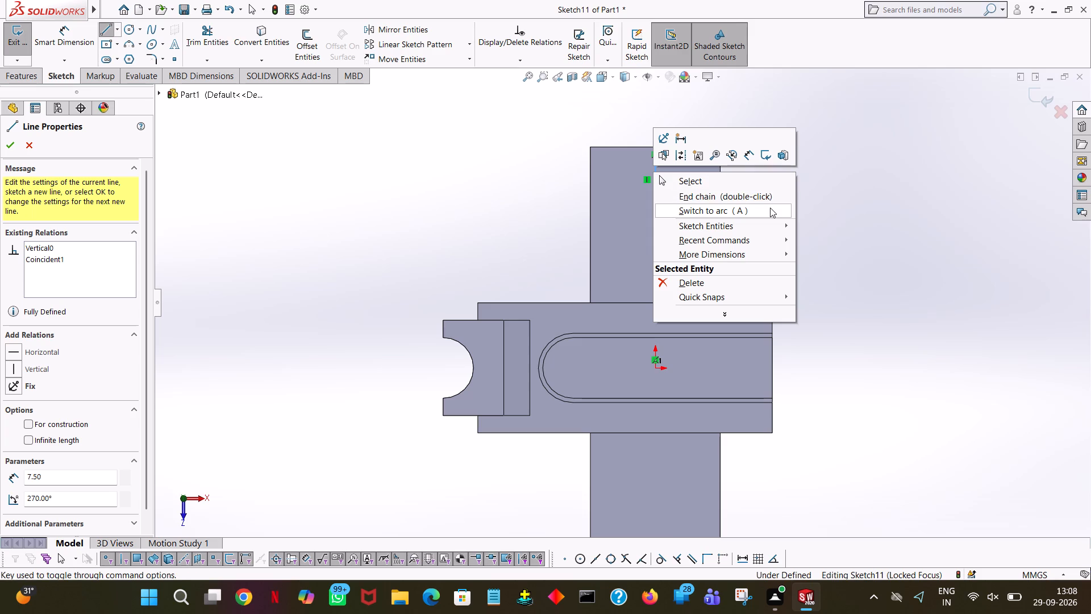
left_click(718, 173)
right_click(981, 221)
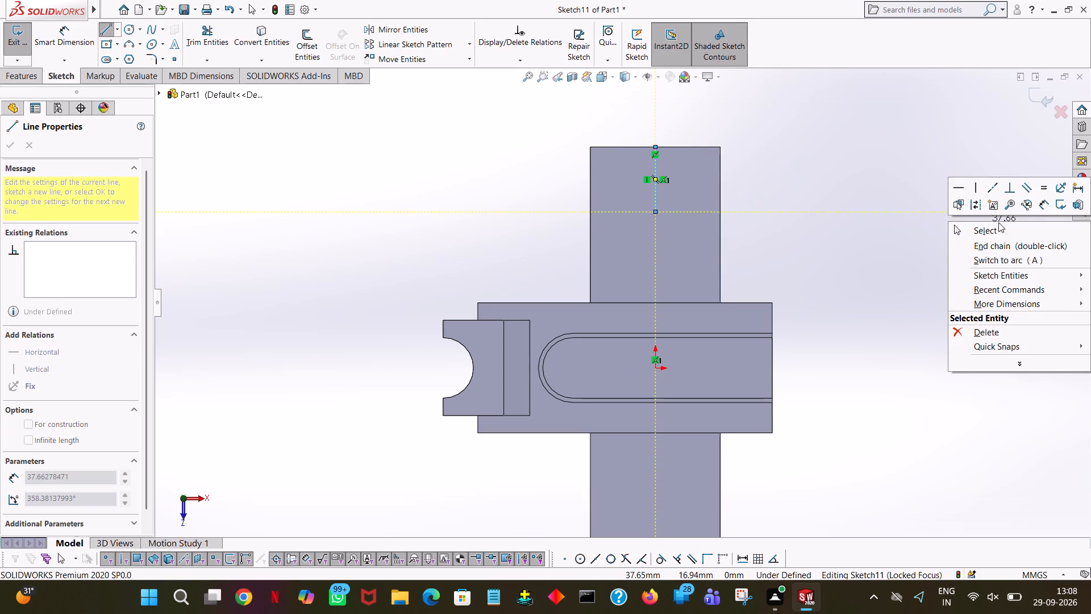
left_click(1002, 226)
left_click(445, 195)
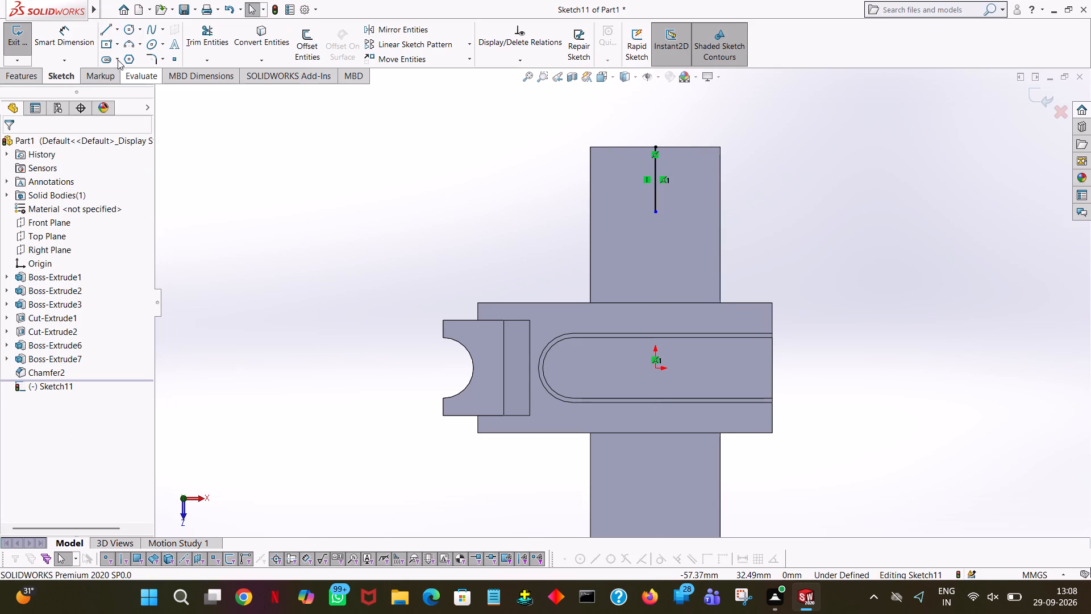
Draw a circle of radius 5 mm centred on the positive-Z end of the 7.5 mm line.
left_click(126, 33)
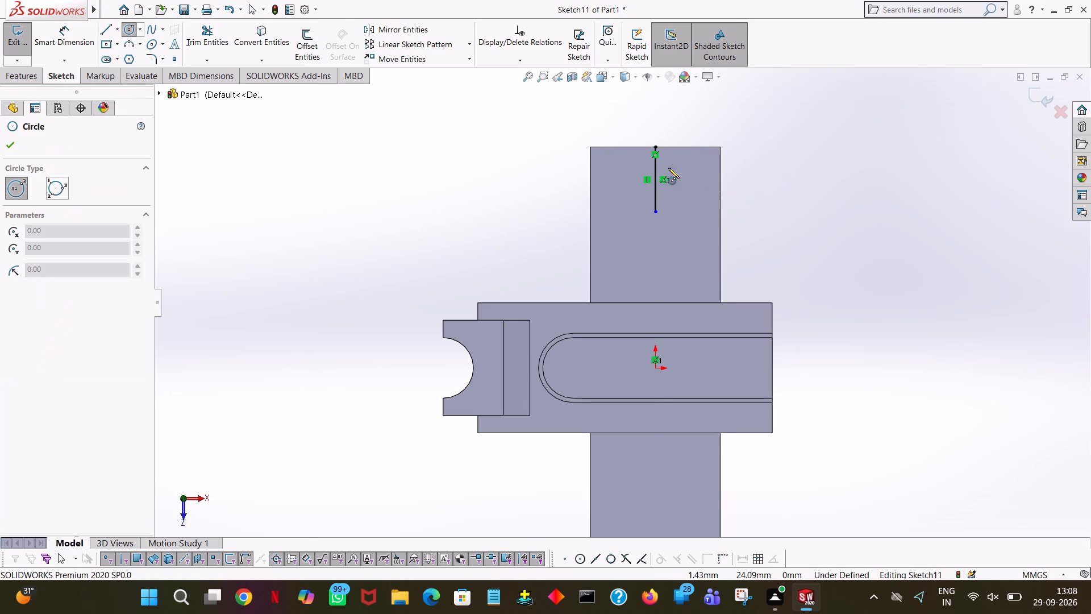
left_click(655, 210)
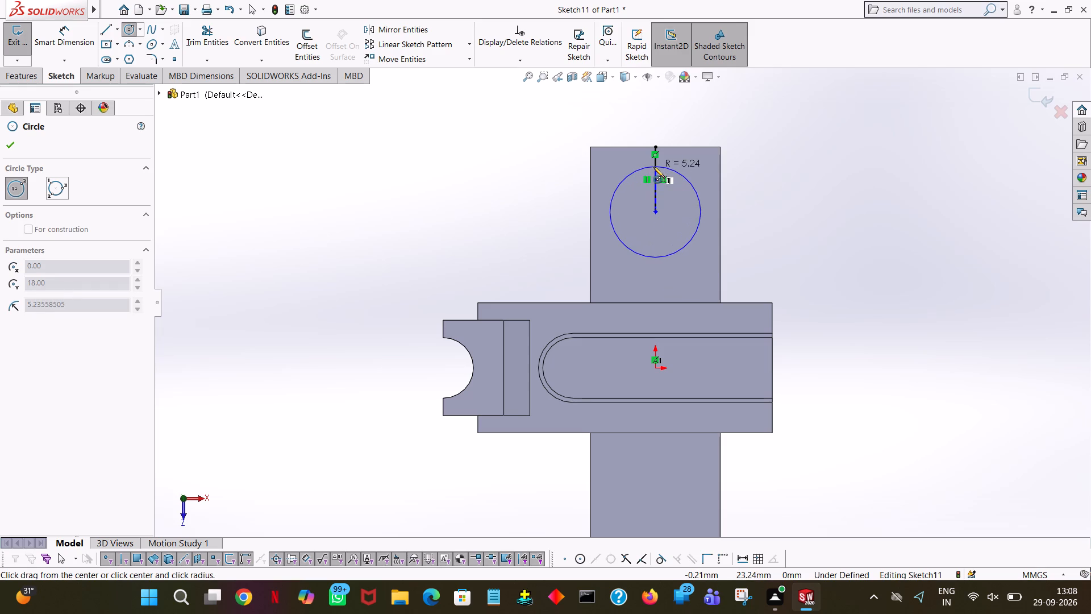
left_click(653, 167)
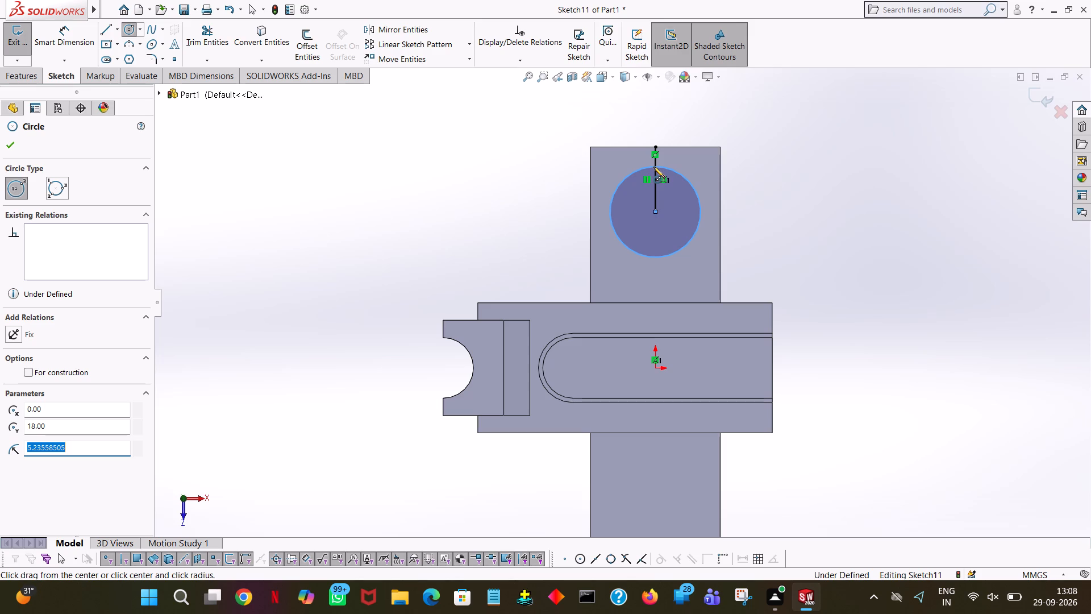
key("5")
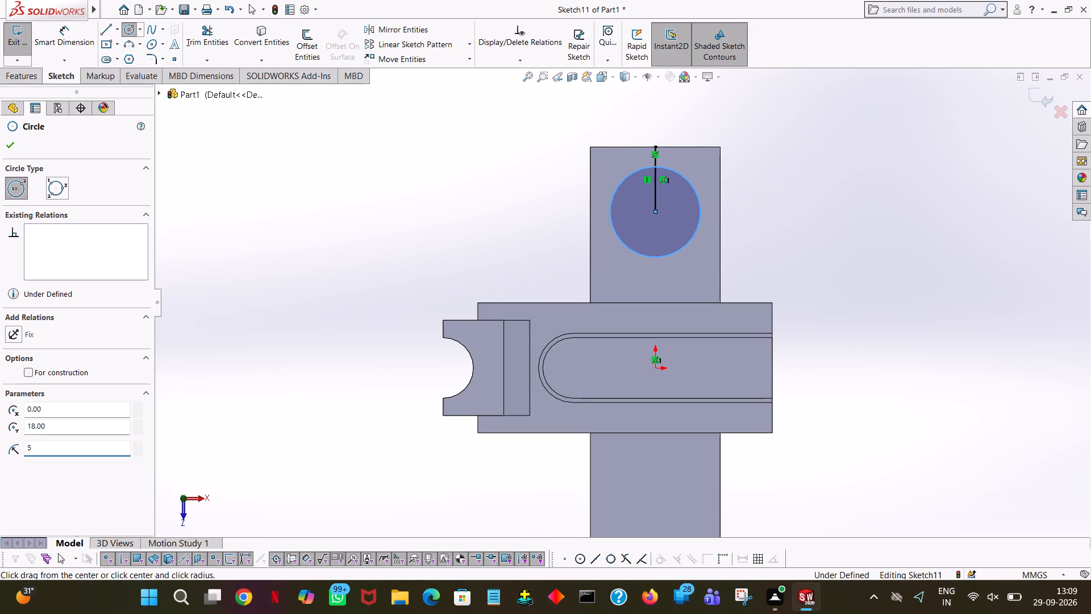
key("Return")
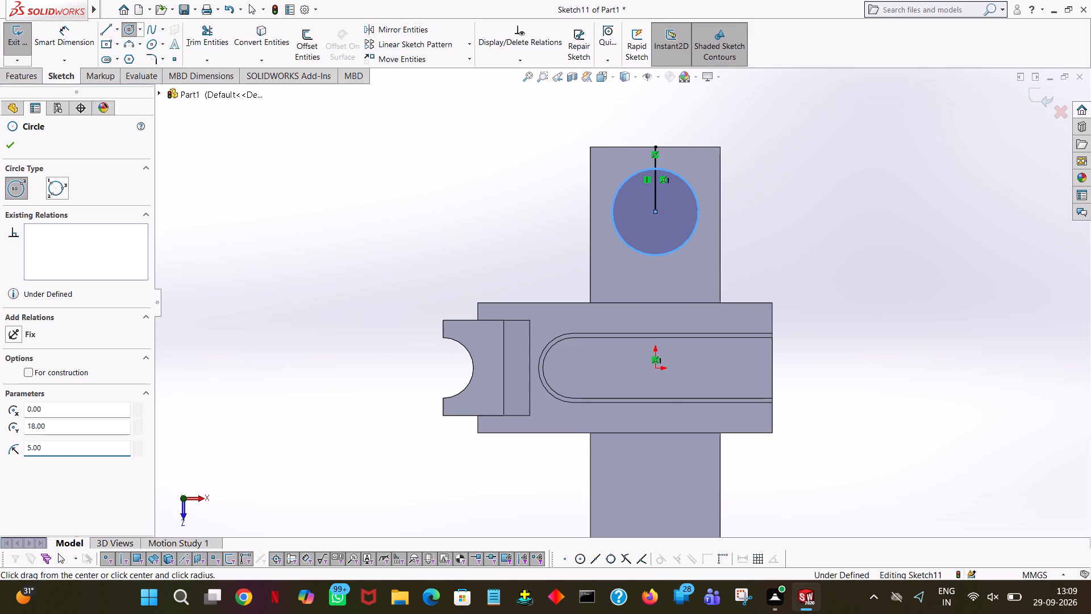
left_click(11, 138)
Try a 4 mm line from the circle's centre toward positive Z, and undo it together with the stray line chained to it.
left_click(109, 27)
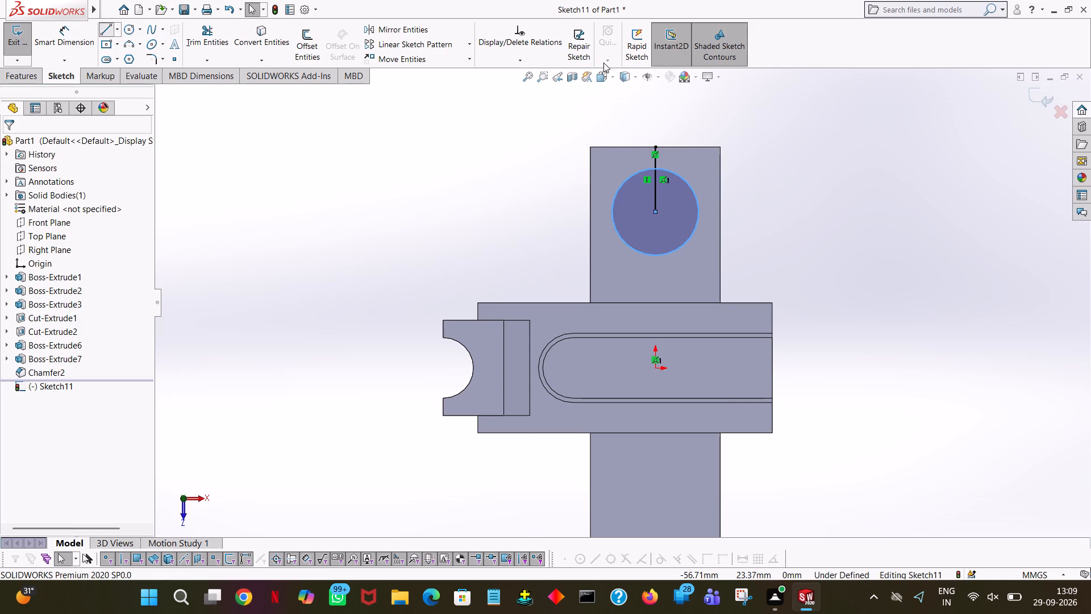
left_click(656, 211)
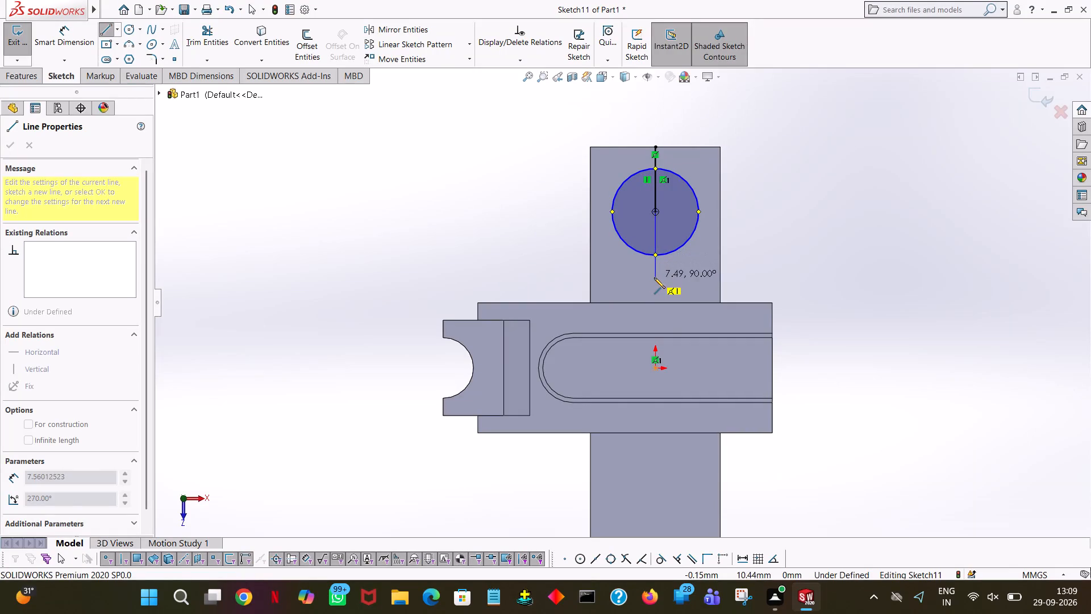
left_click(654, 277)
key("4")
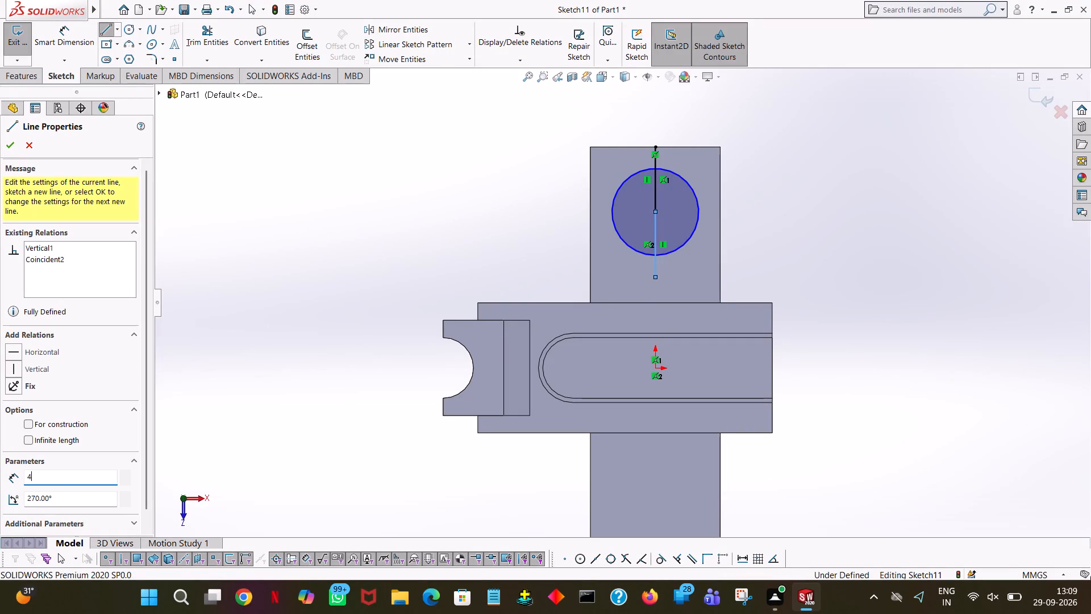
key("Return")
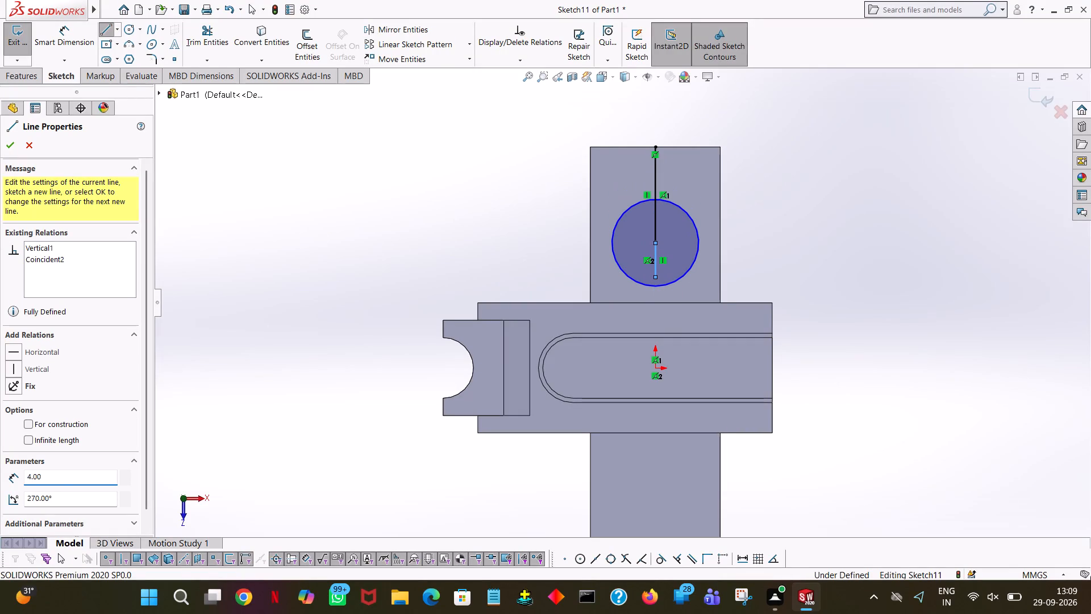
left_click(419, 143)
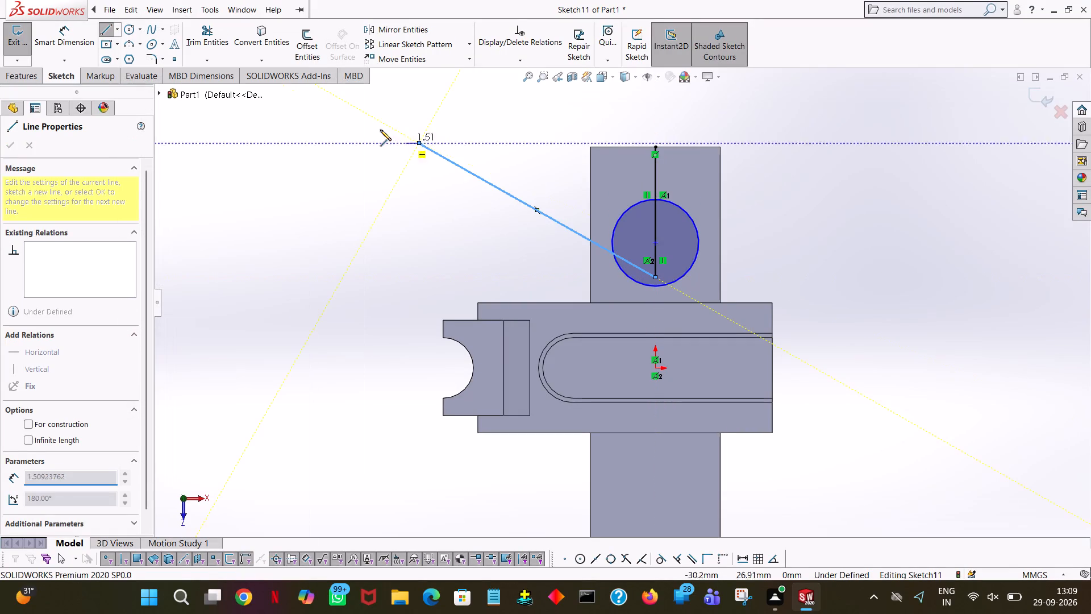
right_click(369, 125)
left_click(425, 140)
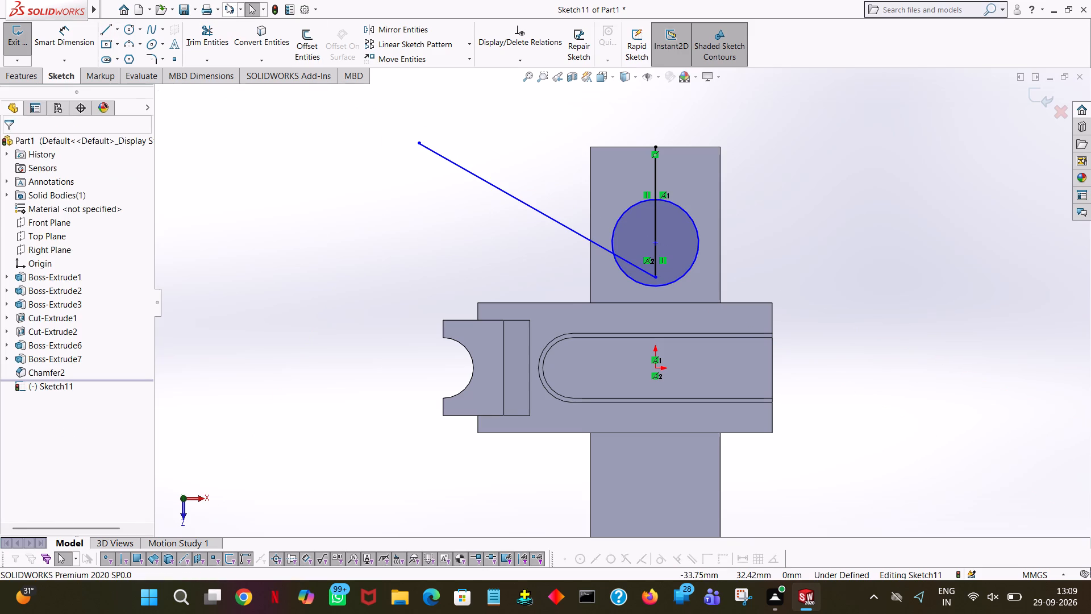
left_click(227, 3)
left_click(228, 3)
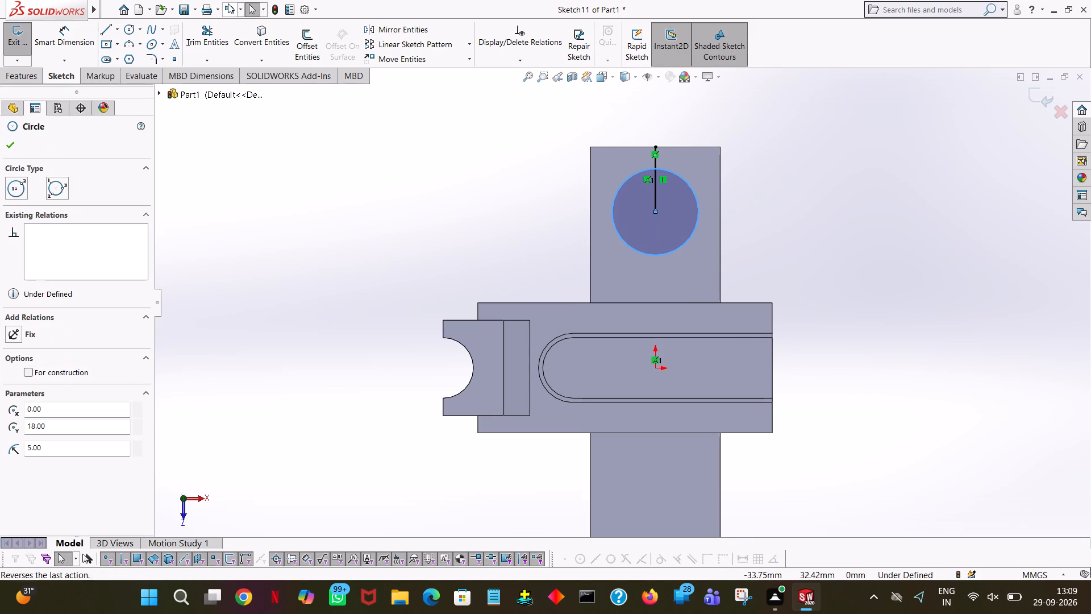
Set the length of the line from the end edge to the circle's centre to 7 mm.
left_click(656, 188)
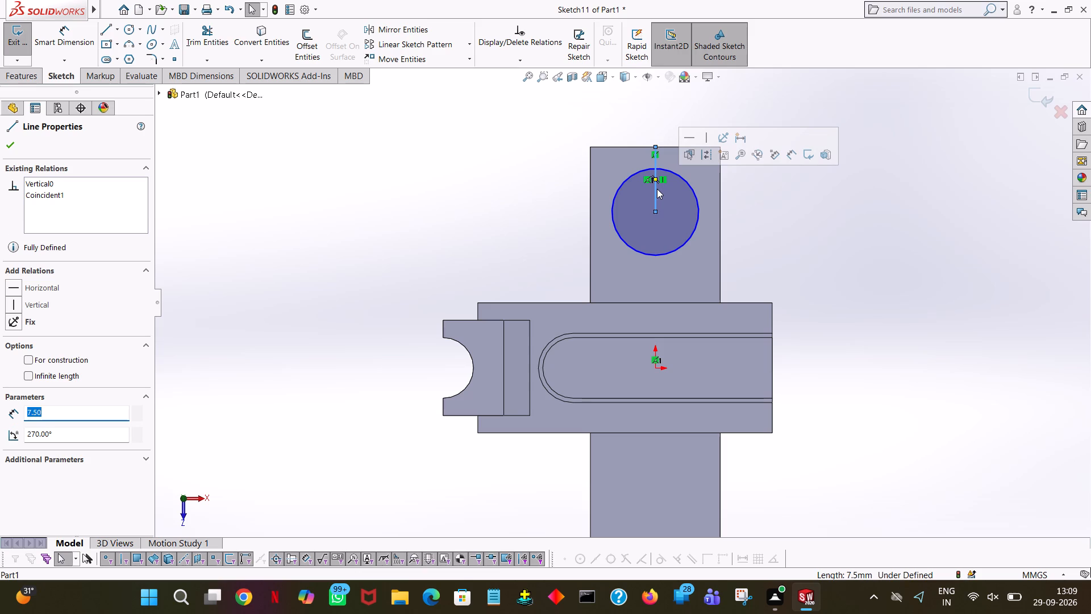
key("7")
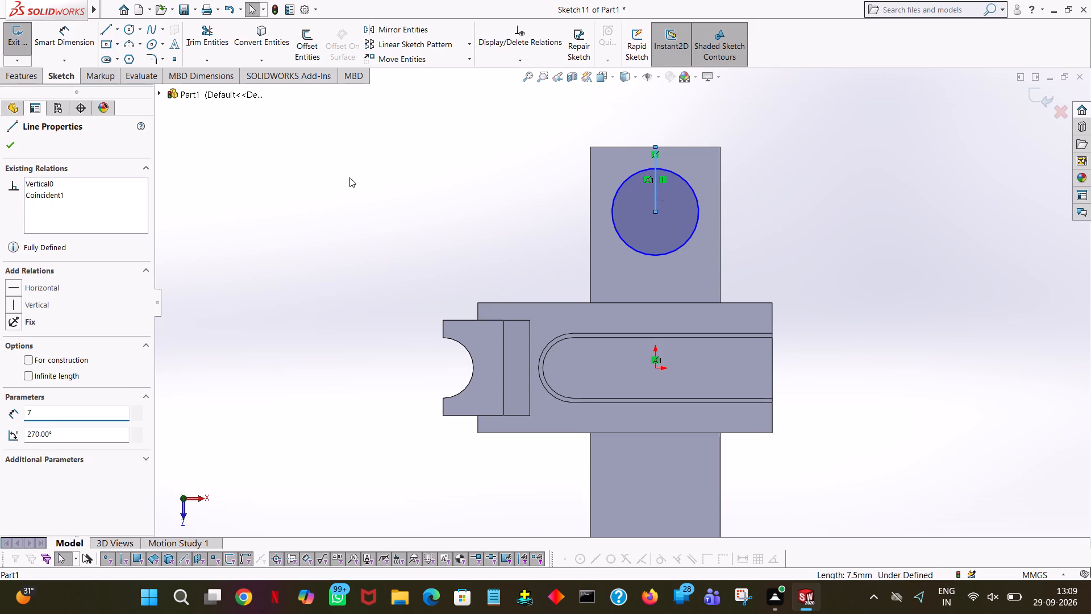
left_click(349, 177)
left_click(657, 196)
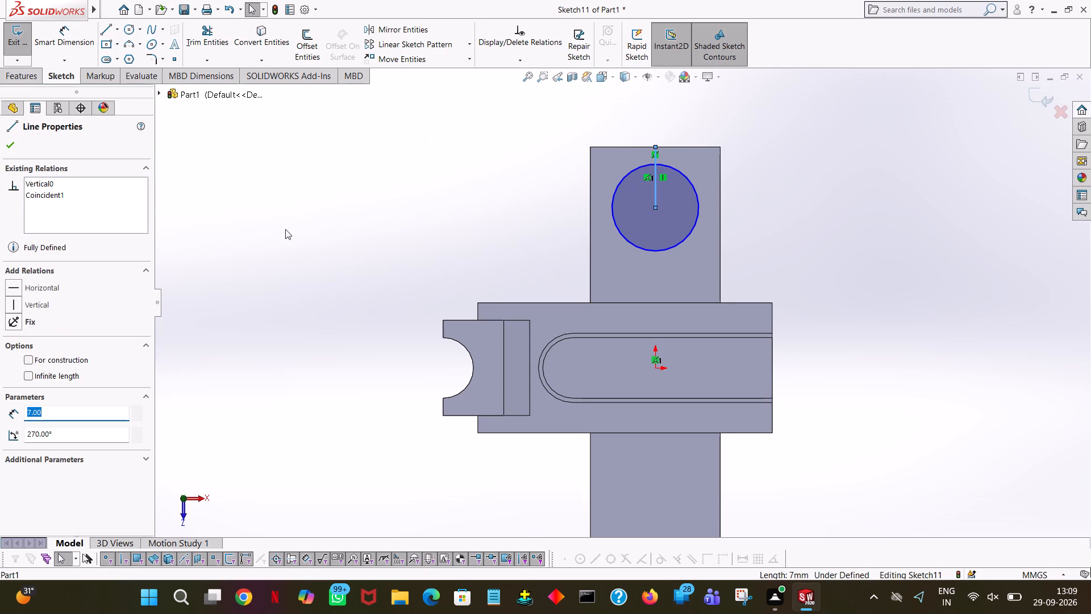
left_click(693, 182)
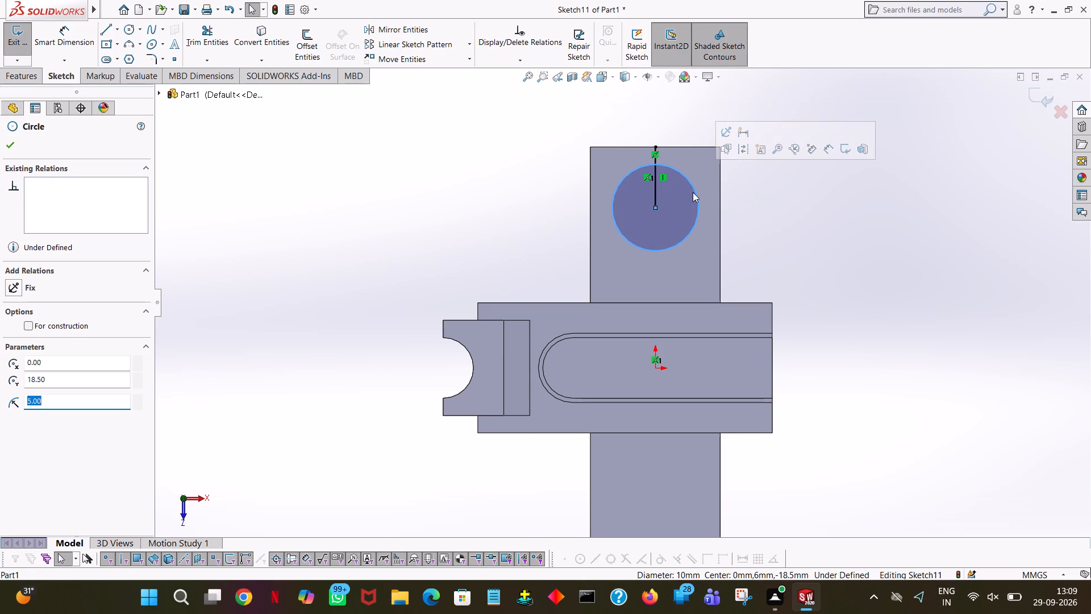
Draw a line about 10.5 mm long along X through the circle's centre, from just outside its negative-X side to its positive-X quadrant.
left_click(103, 31)
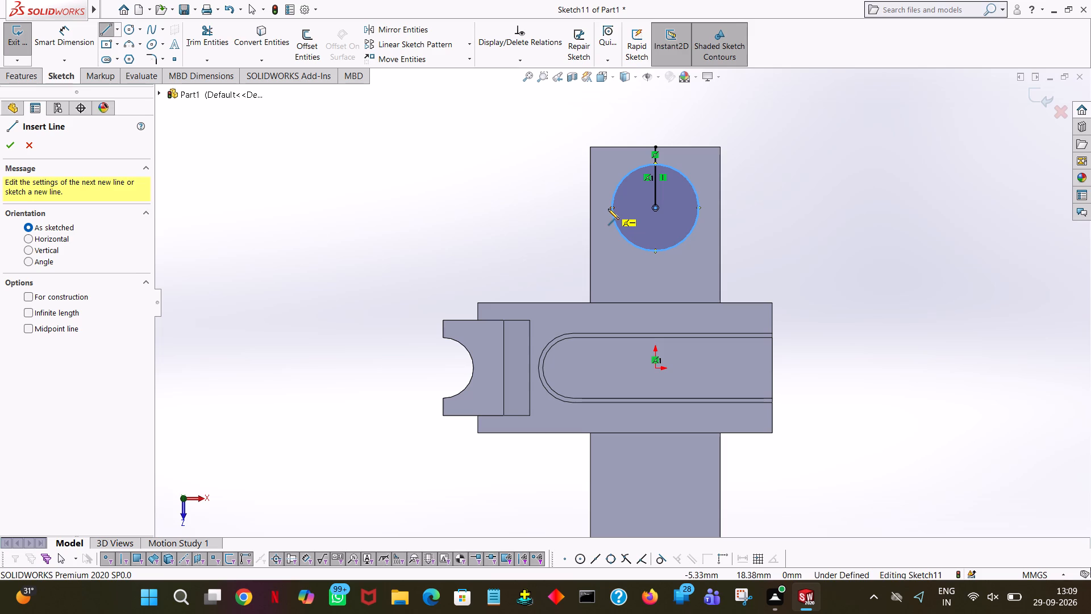
left_click(608, 209)
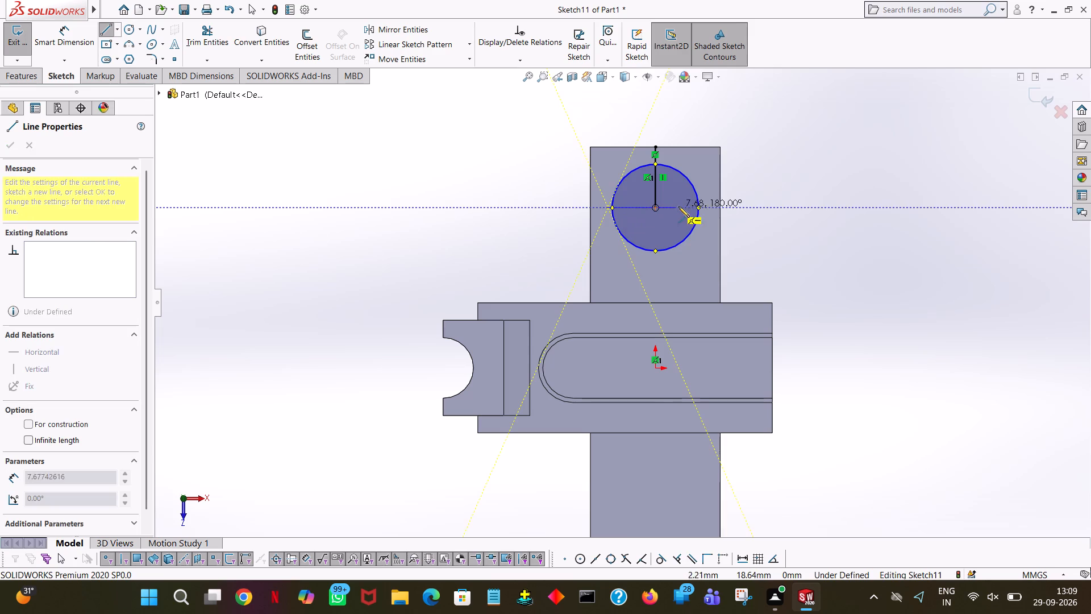
left_click(699, 208)
right_click(699, 208)
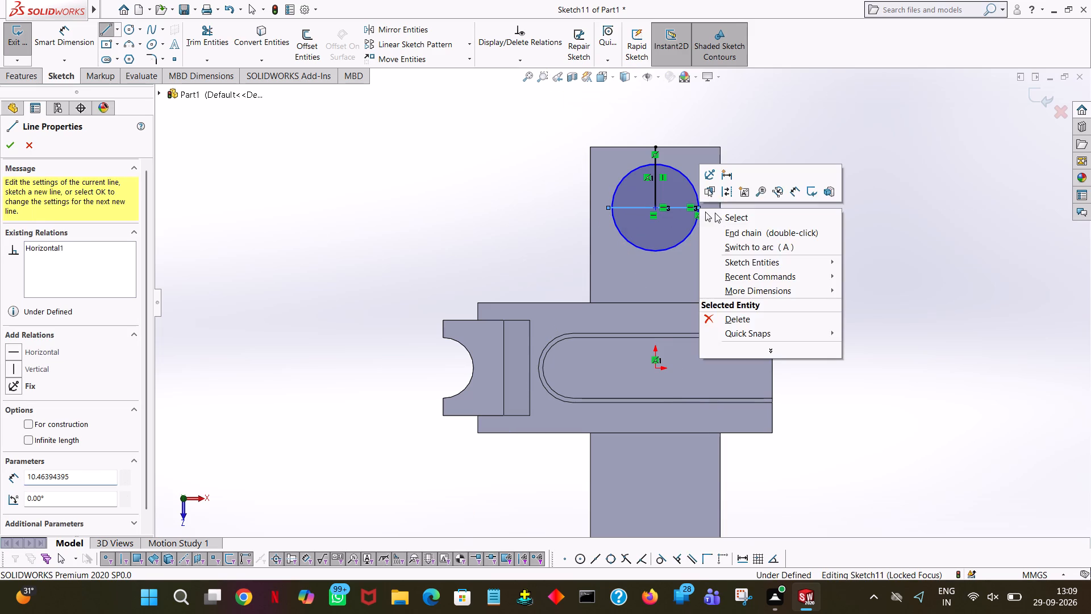
left_click(722, 215)
left_click(646, 208)
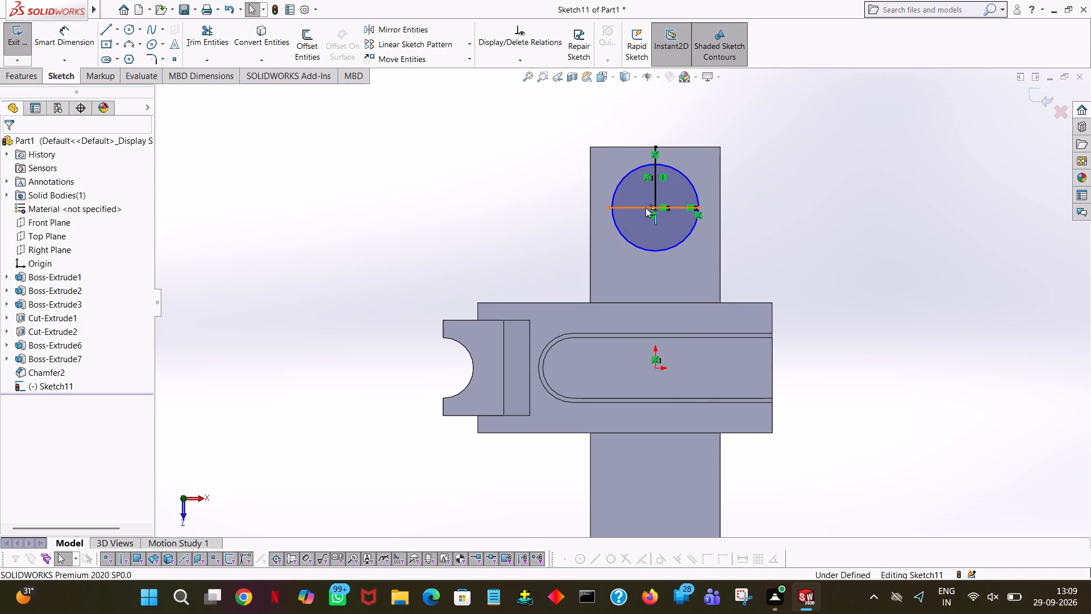
left_click_drag(472, 234, 488, 231)
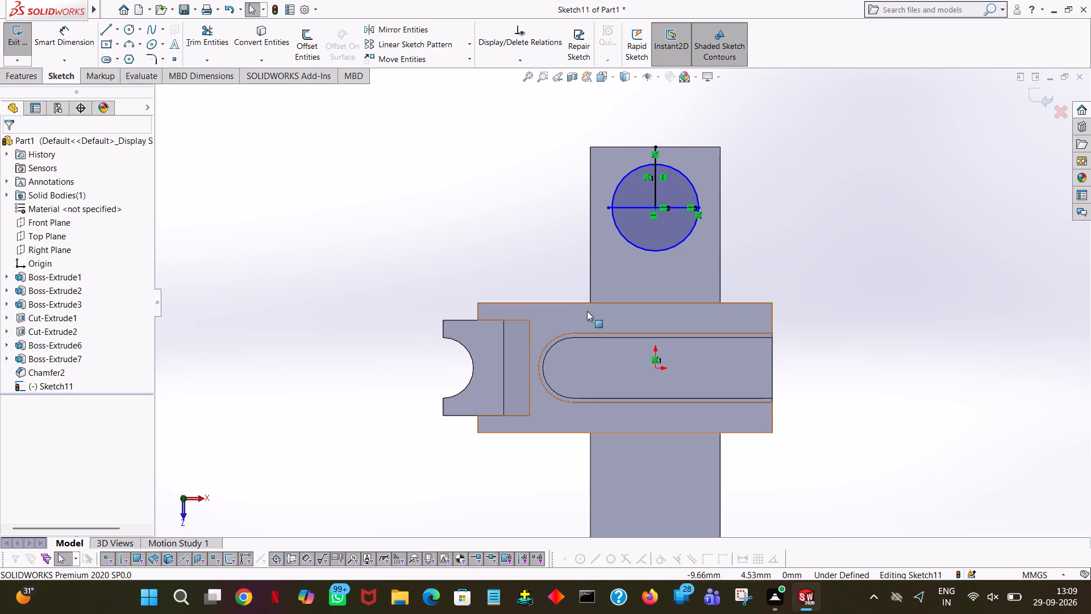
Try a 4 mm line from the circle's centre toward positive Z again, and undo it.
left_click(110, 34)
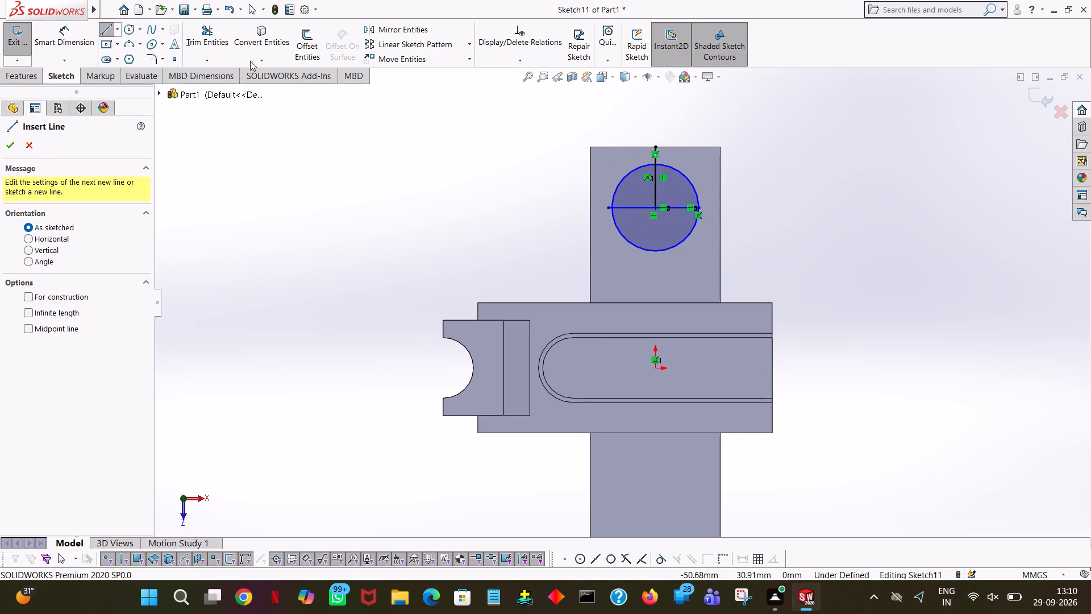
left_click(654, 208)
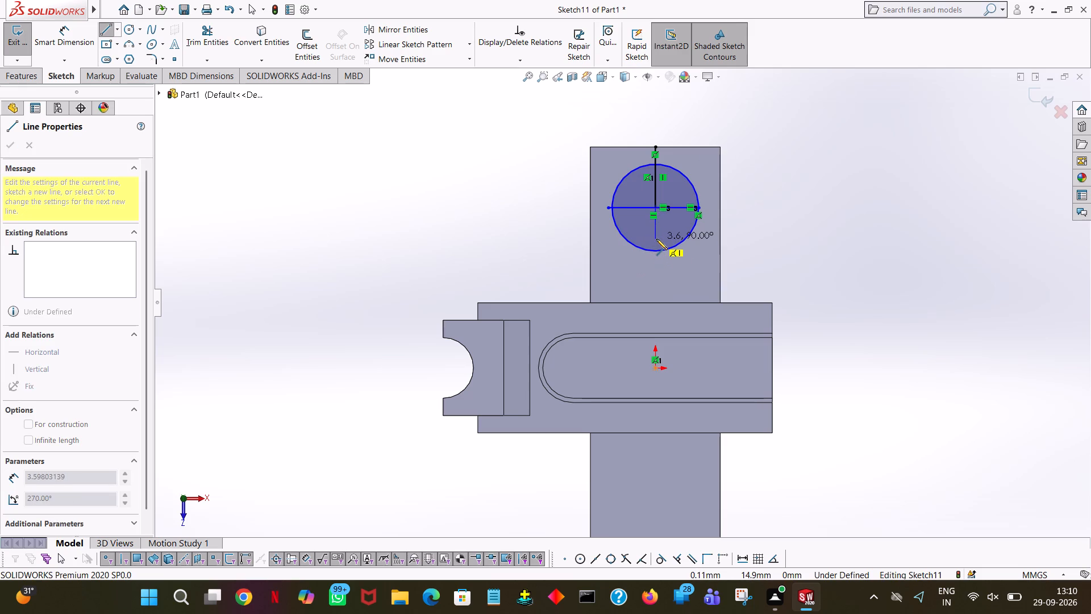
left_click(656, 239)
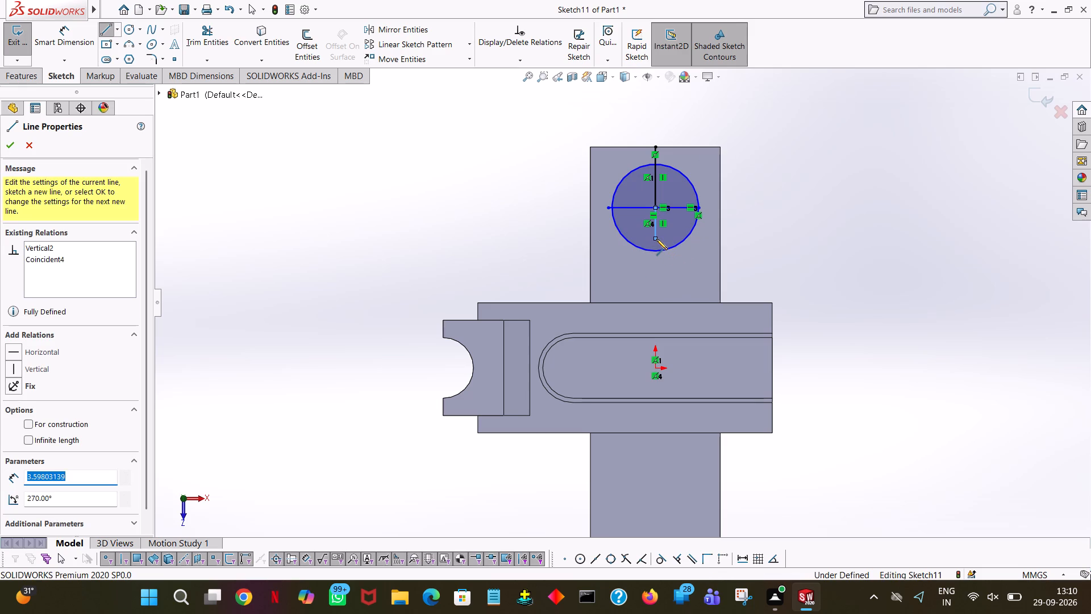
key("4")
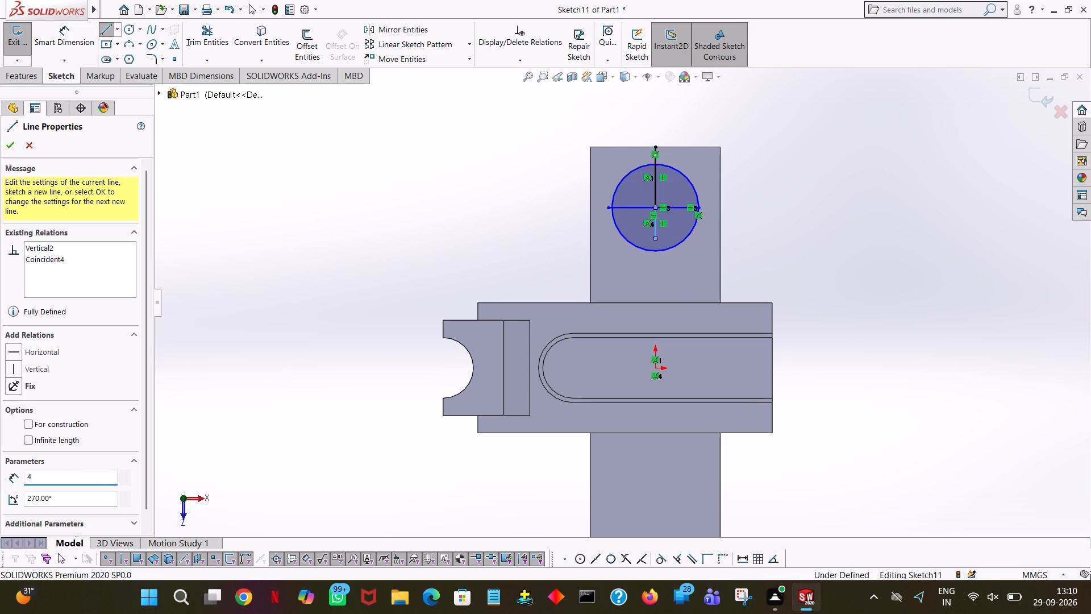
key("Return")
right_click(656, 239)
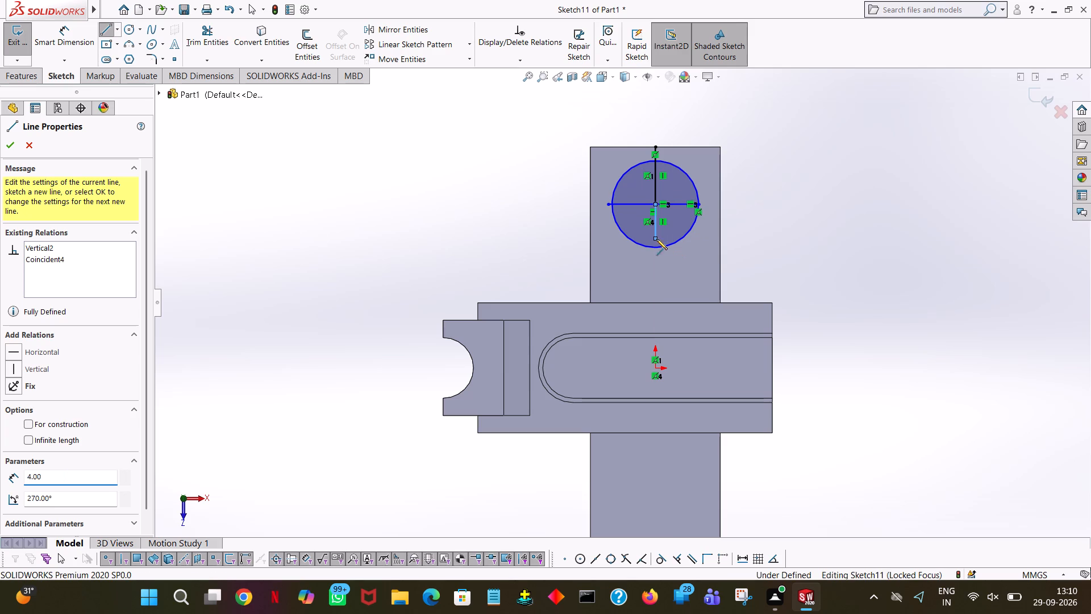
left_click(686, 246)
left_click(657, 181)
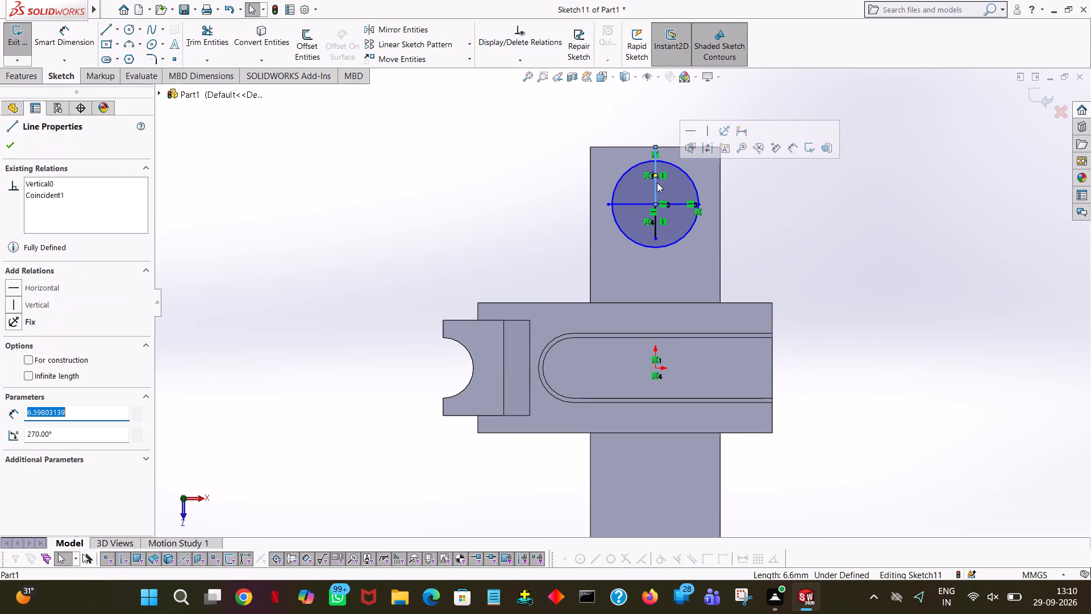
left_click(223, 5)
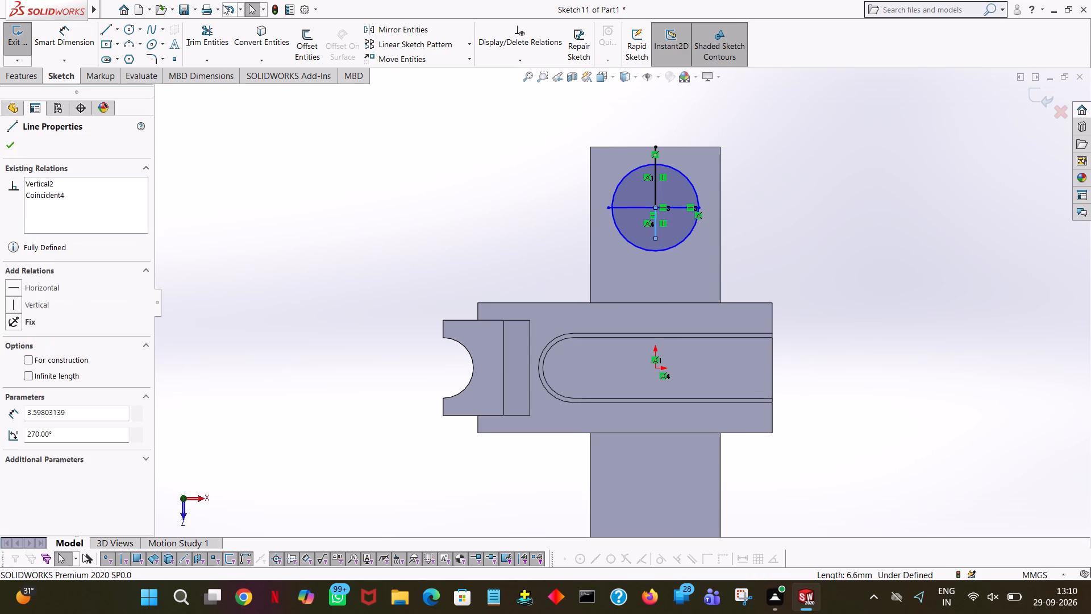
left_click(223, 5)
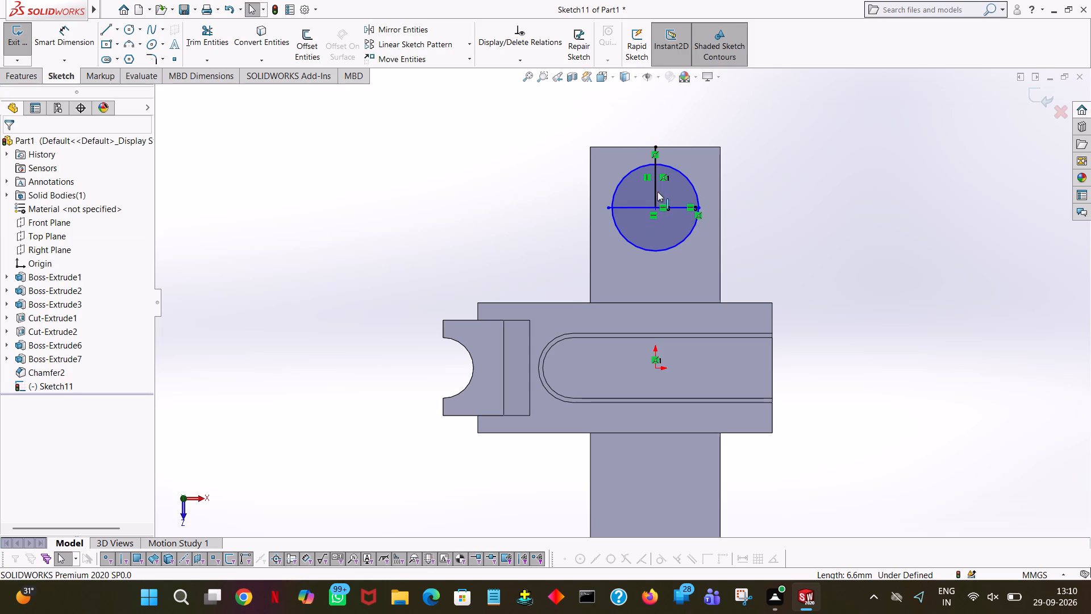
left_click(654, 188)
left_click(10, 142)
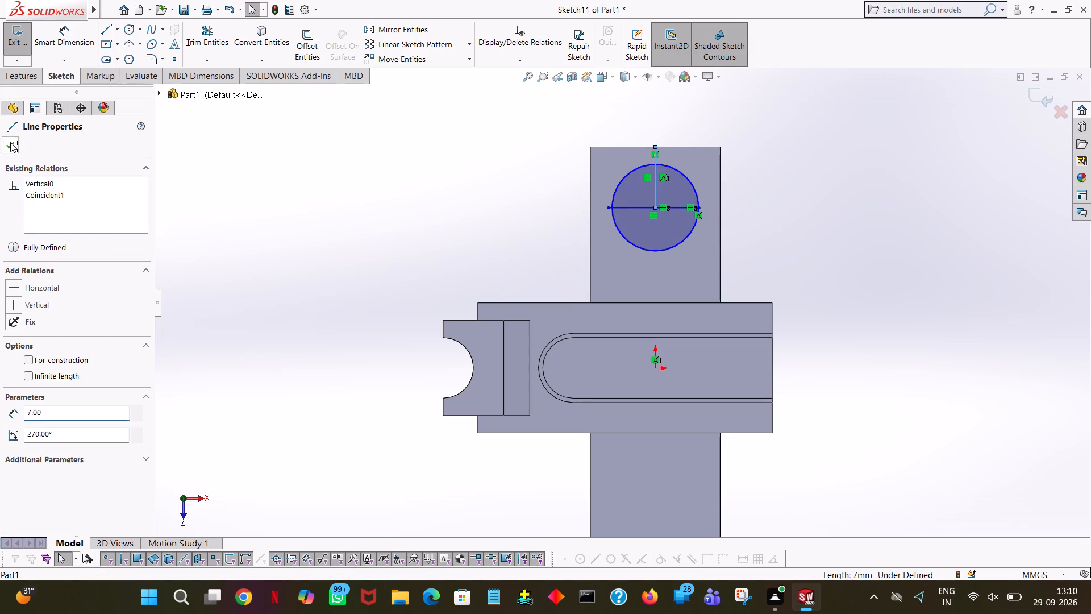
Trim away the circle's positive-Z half, the 7 mm locating line and the X-direction line's negative-X overhang, leaving a closed semicircle.
left_click(211, 36)
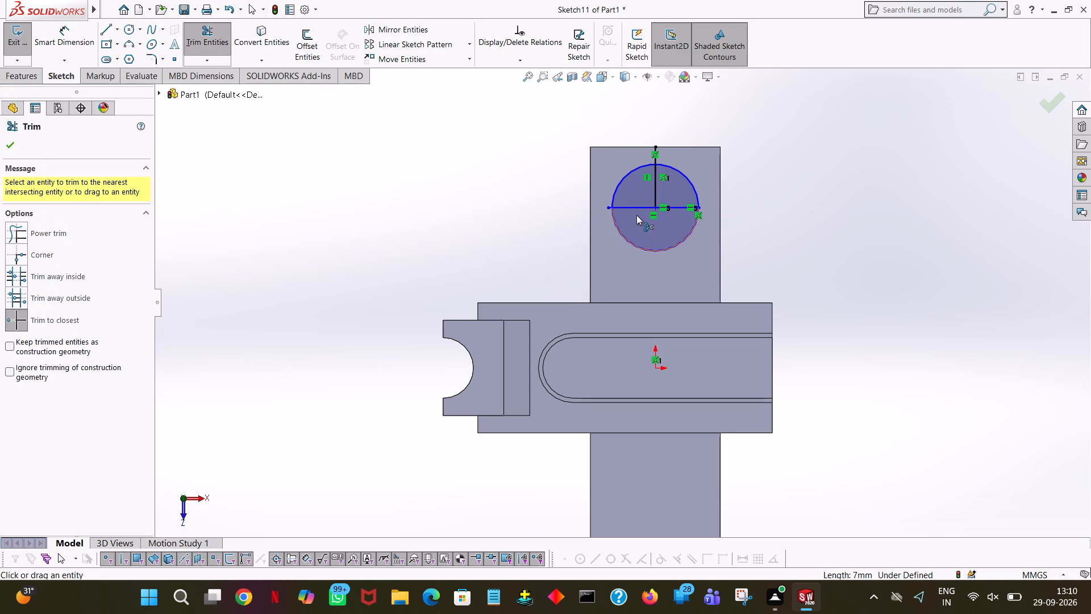
left_click(618, 232)
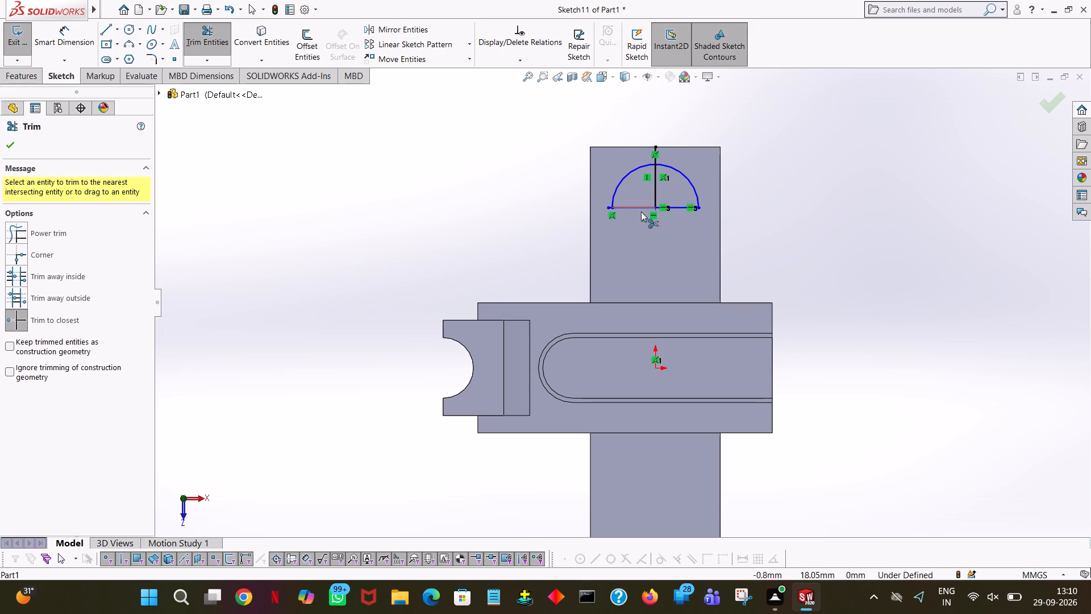
left_click(656, 186)
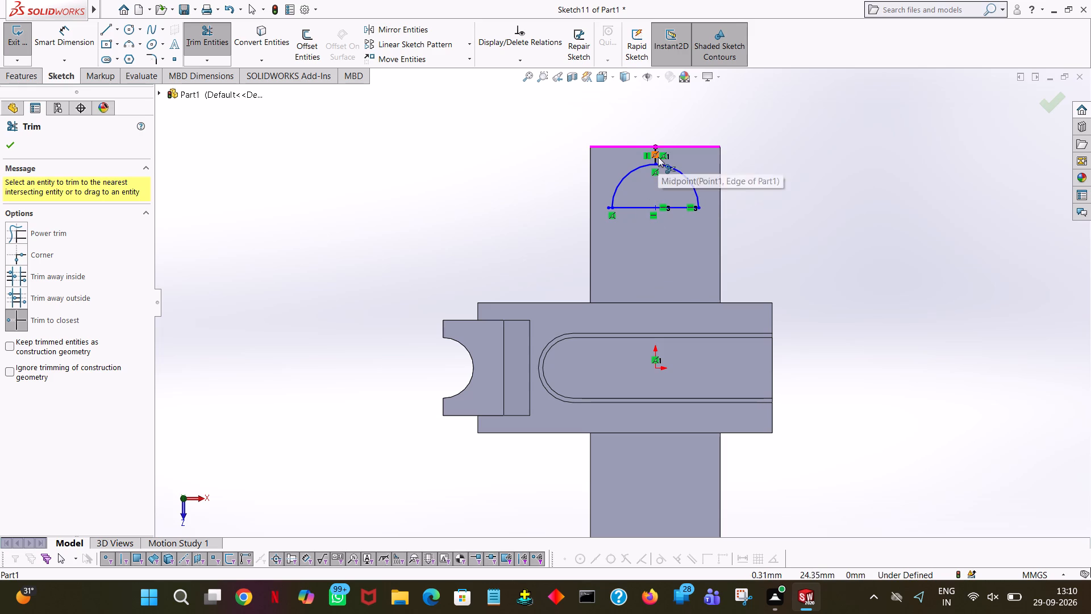
scroll(661, 161, "down", 3, "ctrl")
scroll(644, 210, "down", 2, "ctrl")
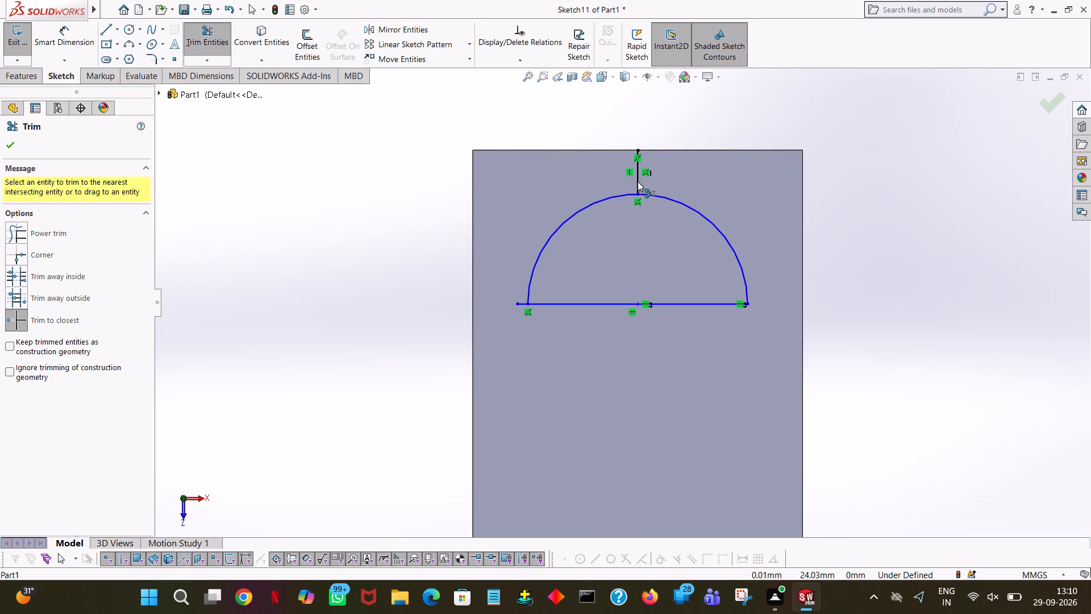
left_click(637, 181)
left_click(522, 304)
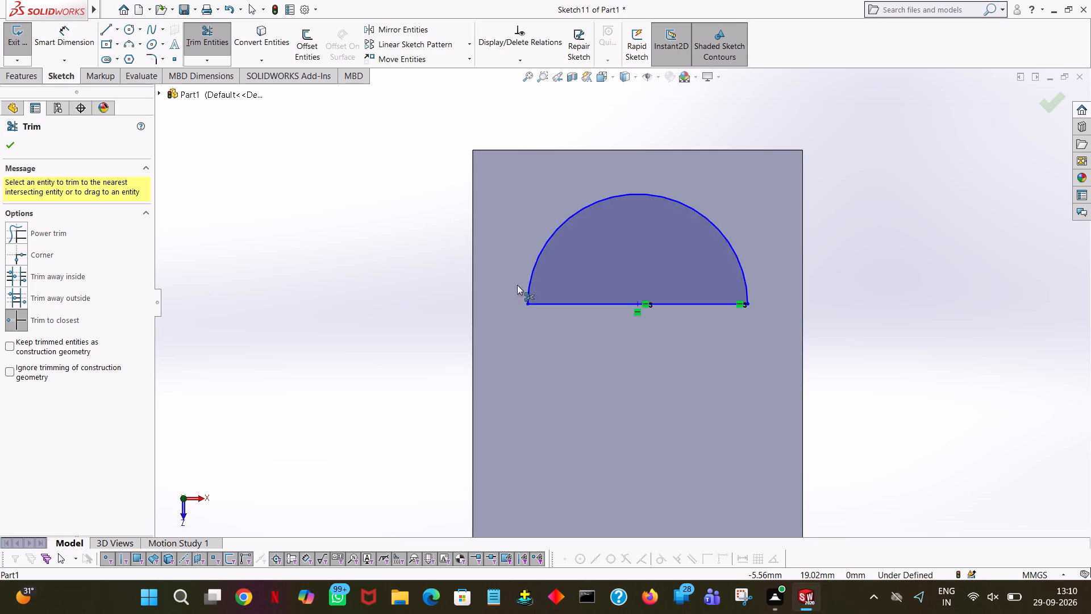
Add a radius dimension to the semicircular arc on the boss.
left_click(9, 138)
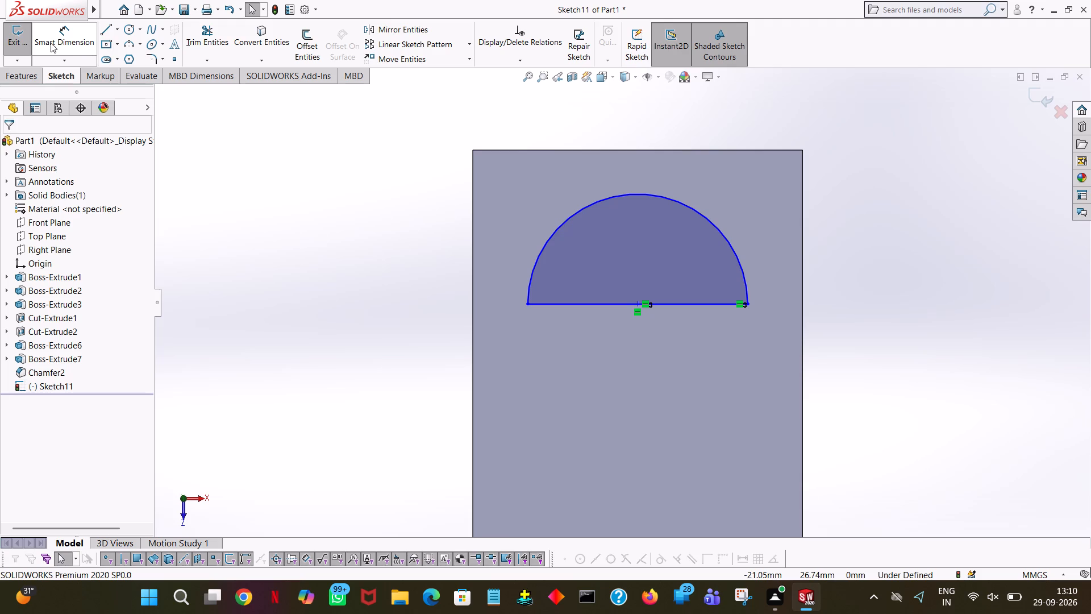
left_click(66, 46)
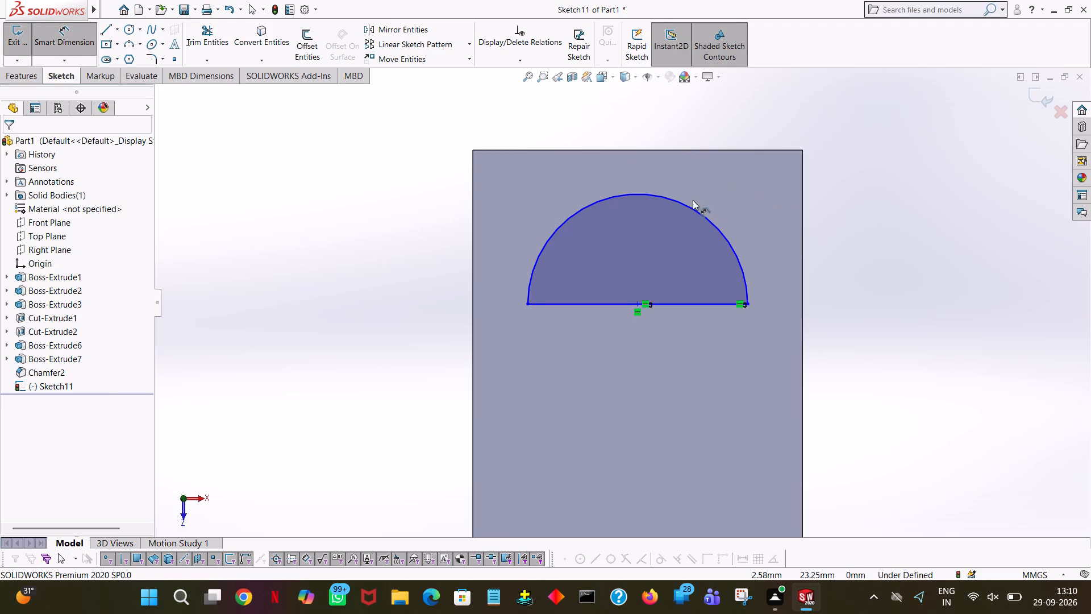
left_click(687, 204)
left_click(897, 150)
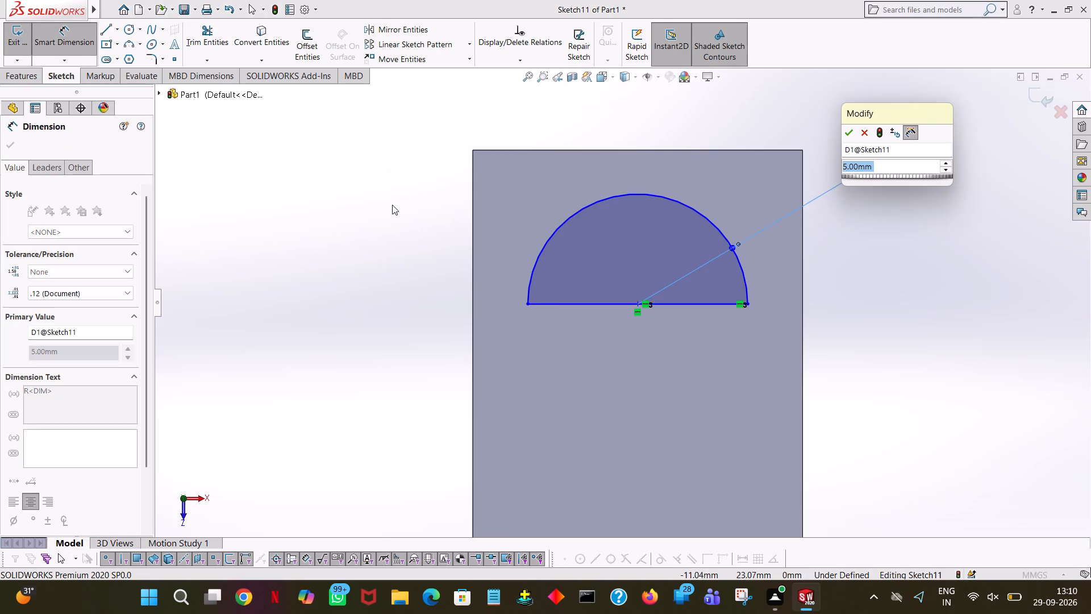
left_click(848, 133)
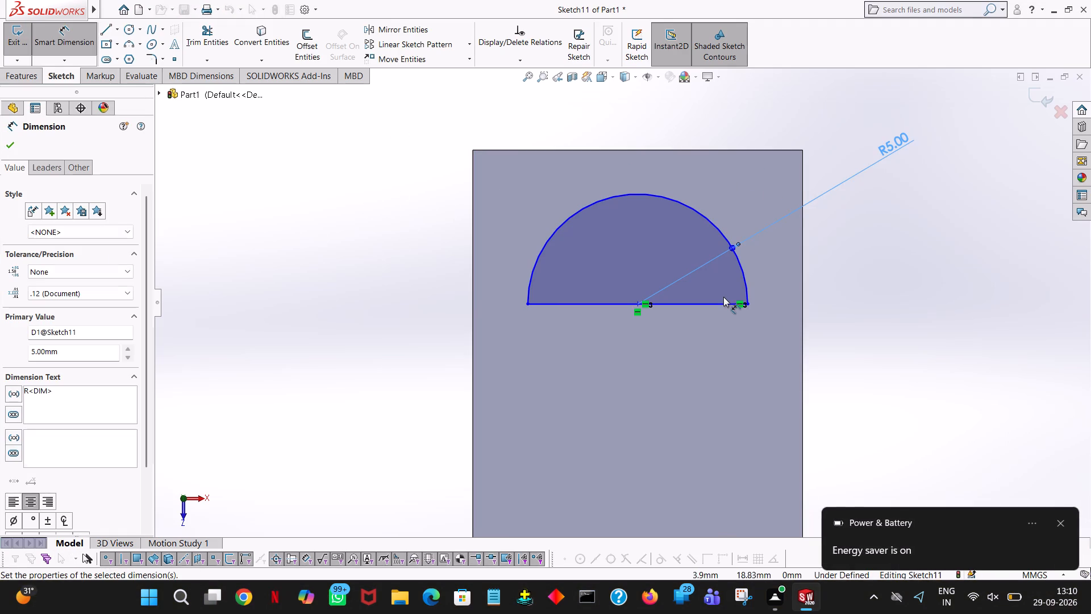
Dimension the length of the semicircle's straight base line as a driven dimension.
left_click(715, 302)
left_click(948, 250)
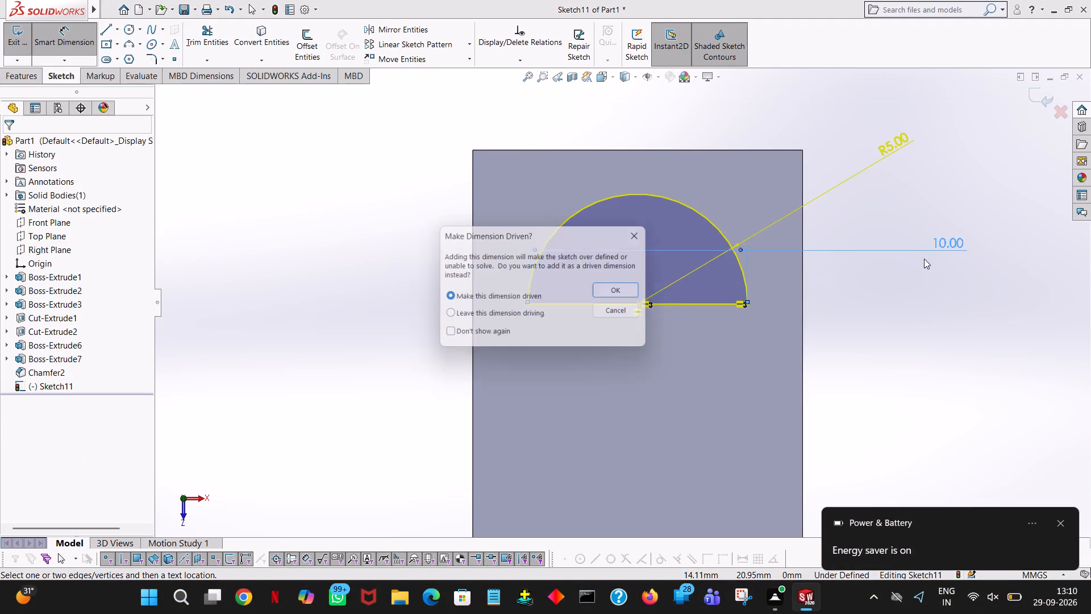
left_click(630, 283)
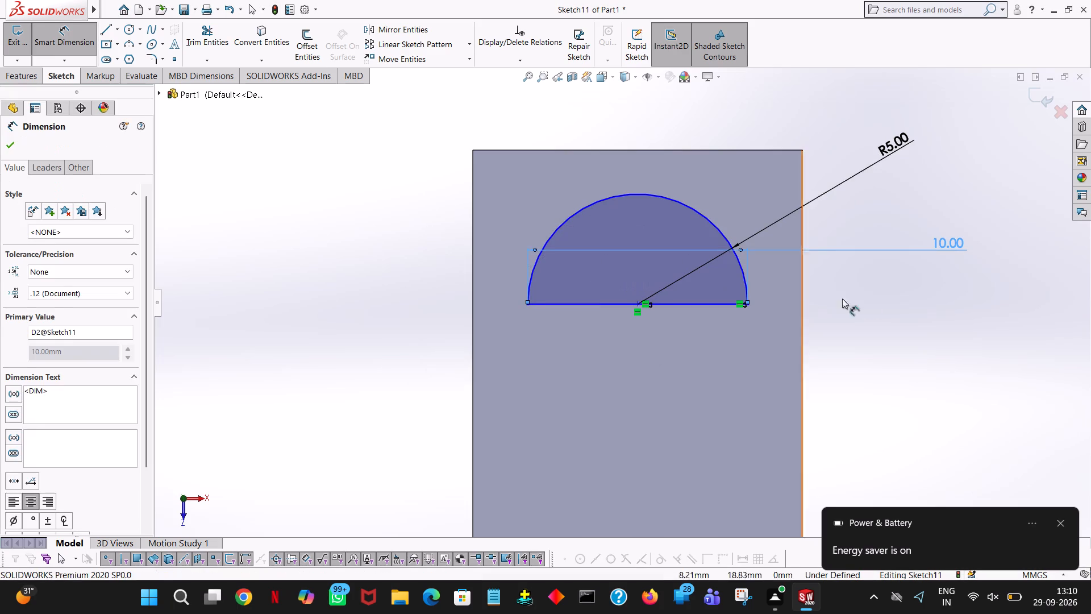
left_click(897, 309)
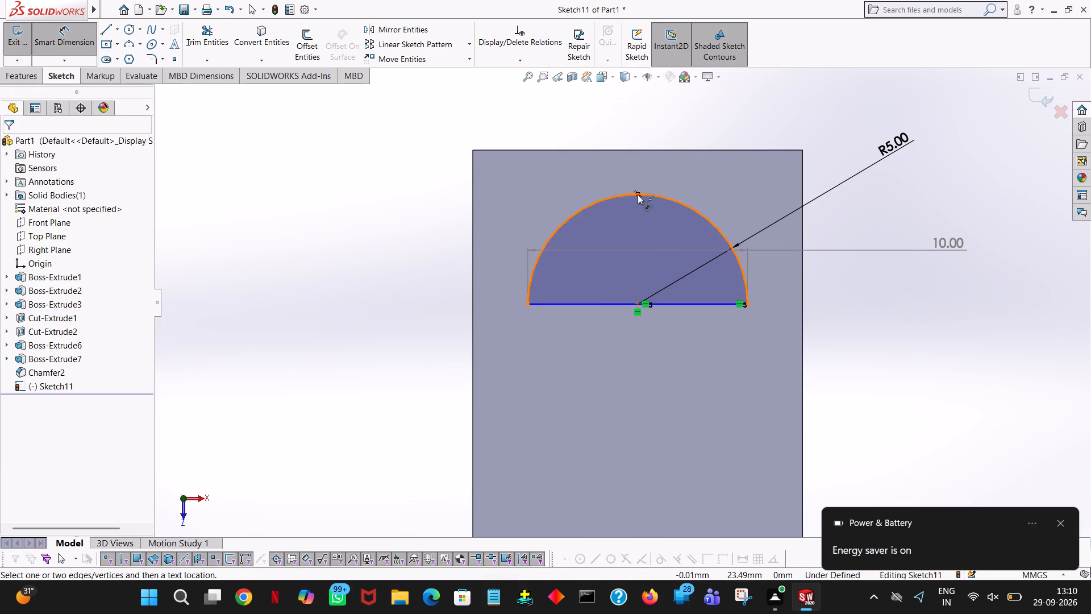
Dimension the Z distance between the semicircular arc's centre and the origin.
scroll(716, 244, "down", 2, "ctrl")
scroll(731, 263, "up", 9, "ctrl")
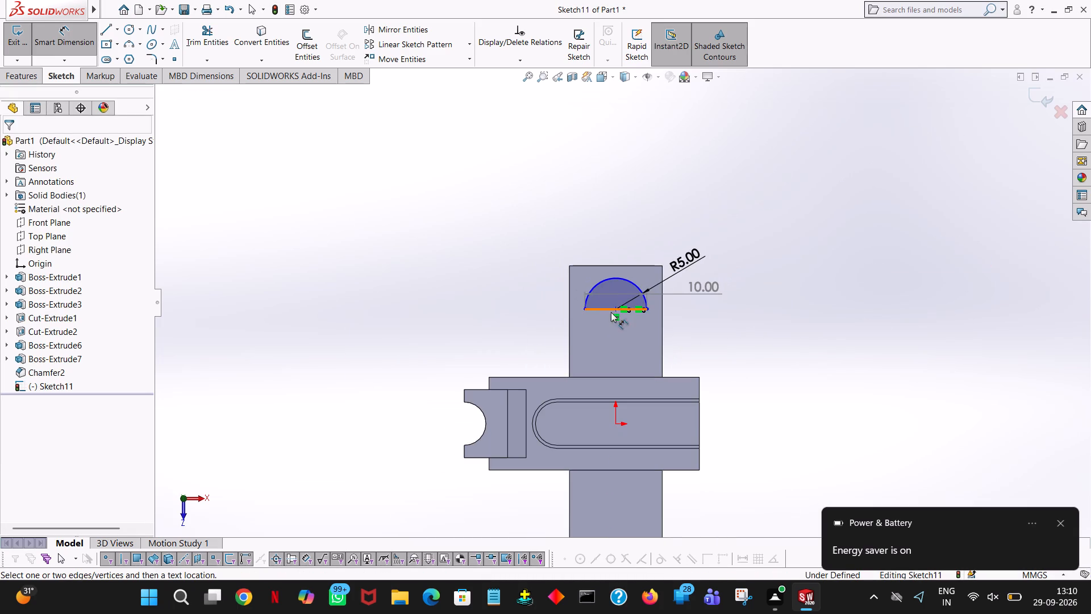
left_click(611, 276)
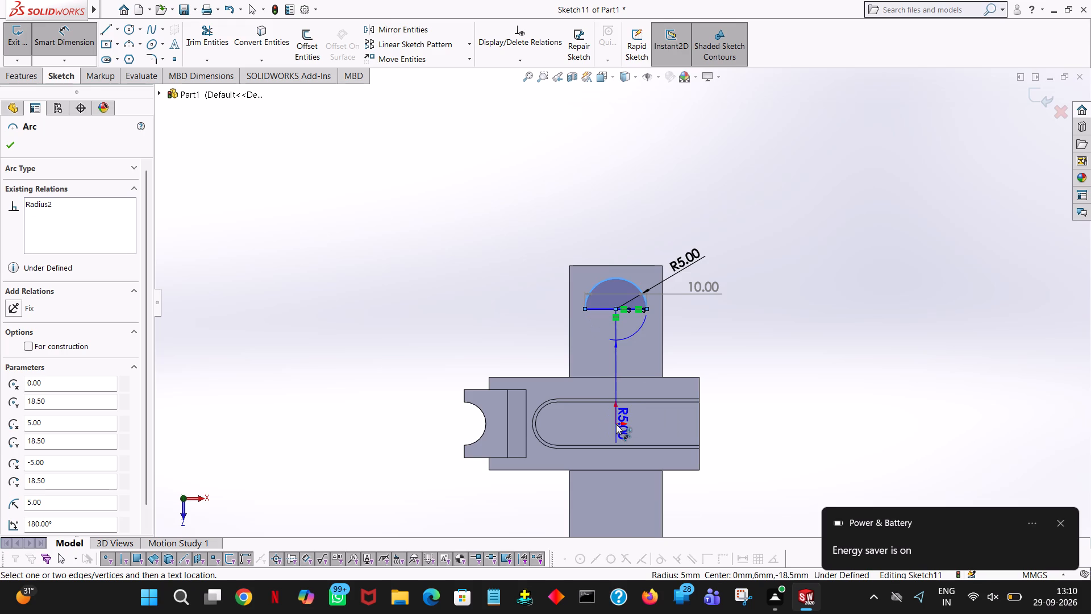
left_click(614, 424)
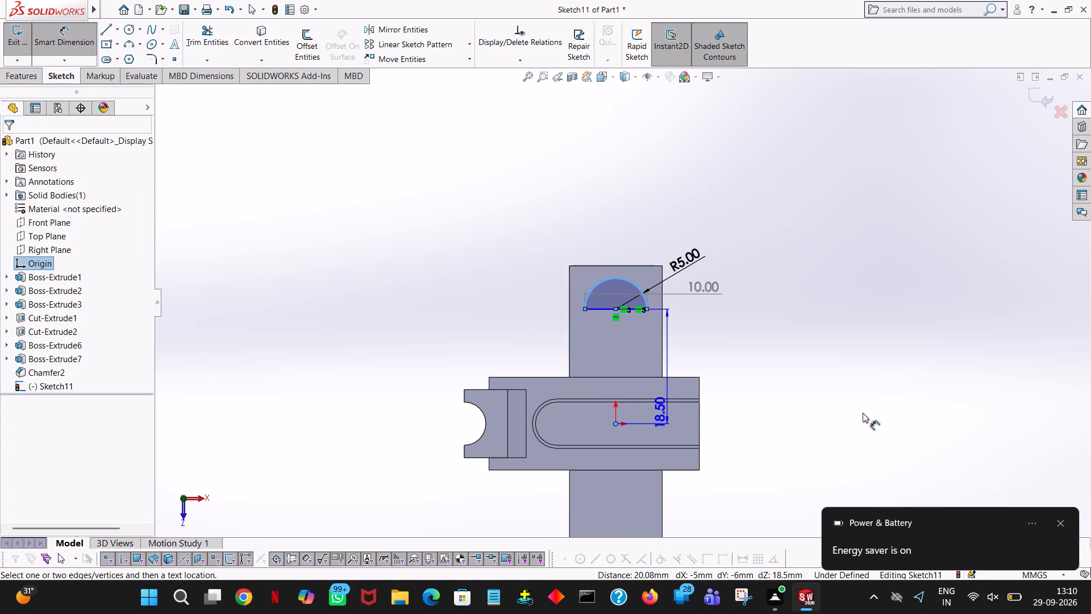
left_click(856, 382)
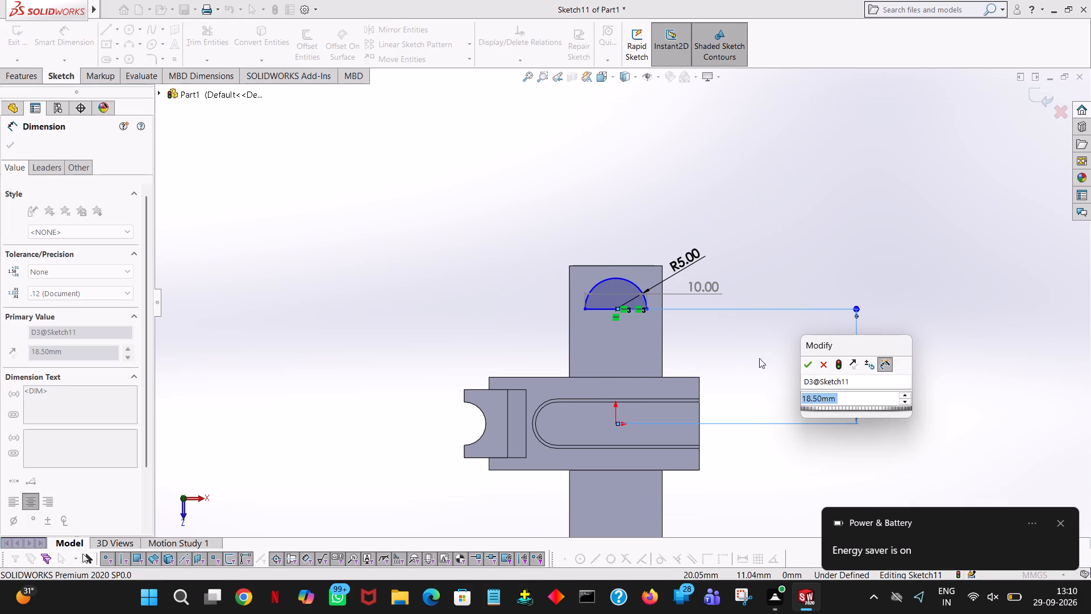
left_click(803, 360)
left_click(815, 243)
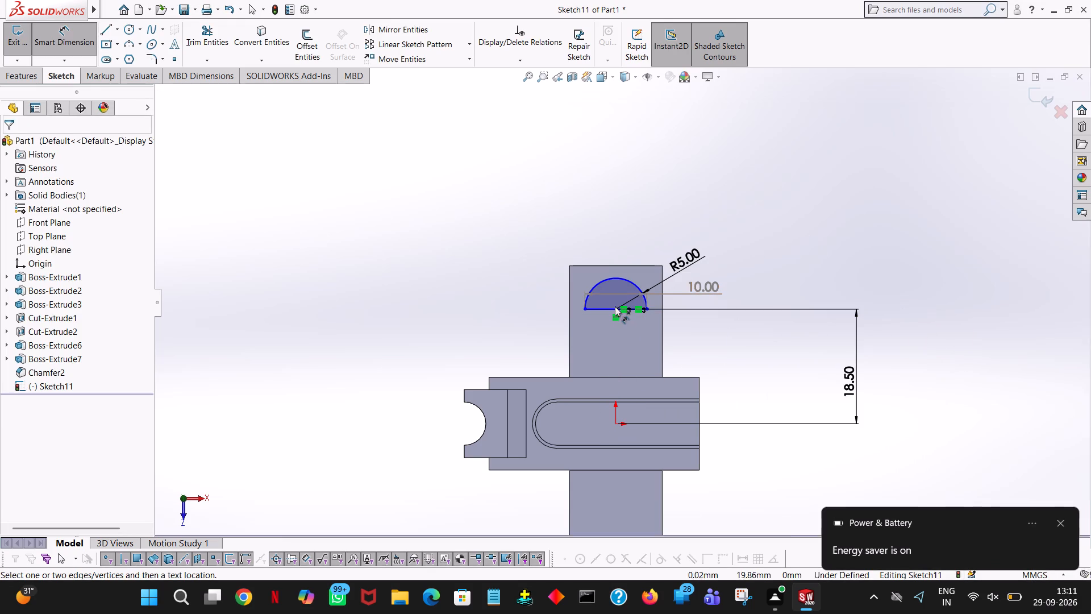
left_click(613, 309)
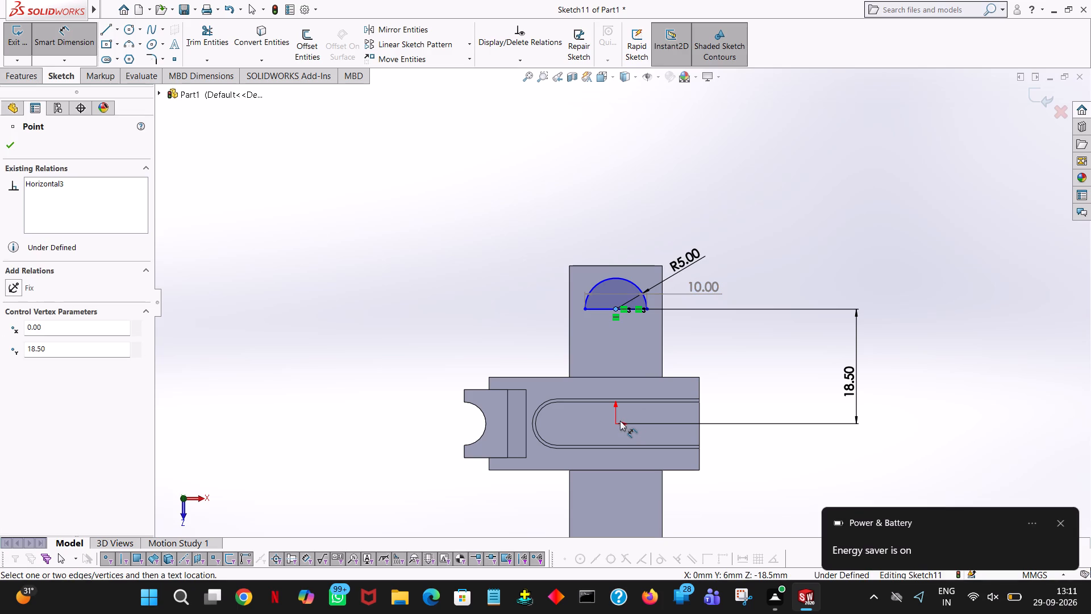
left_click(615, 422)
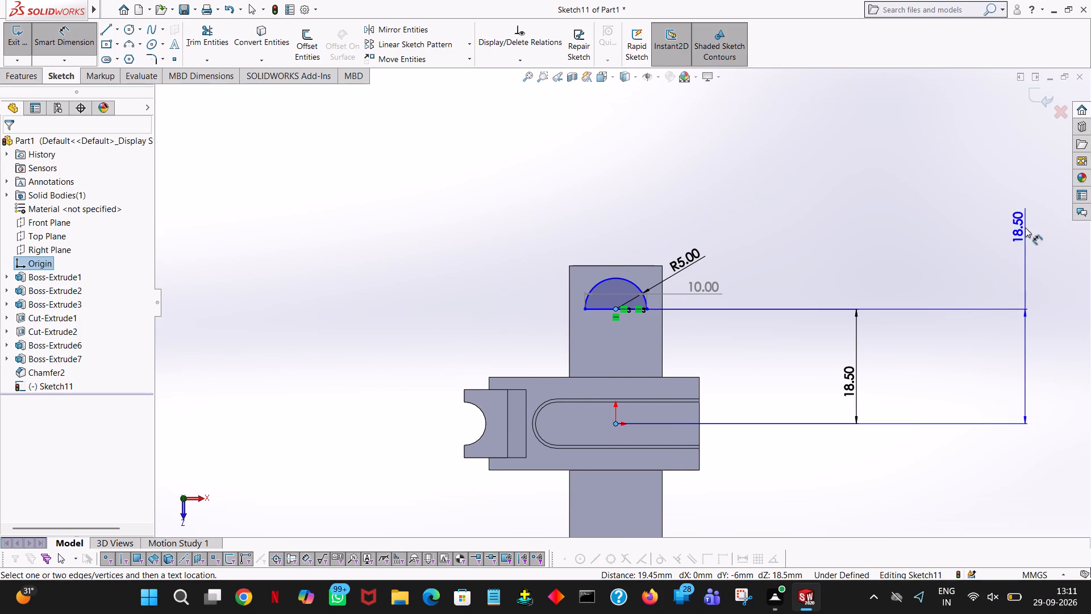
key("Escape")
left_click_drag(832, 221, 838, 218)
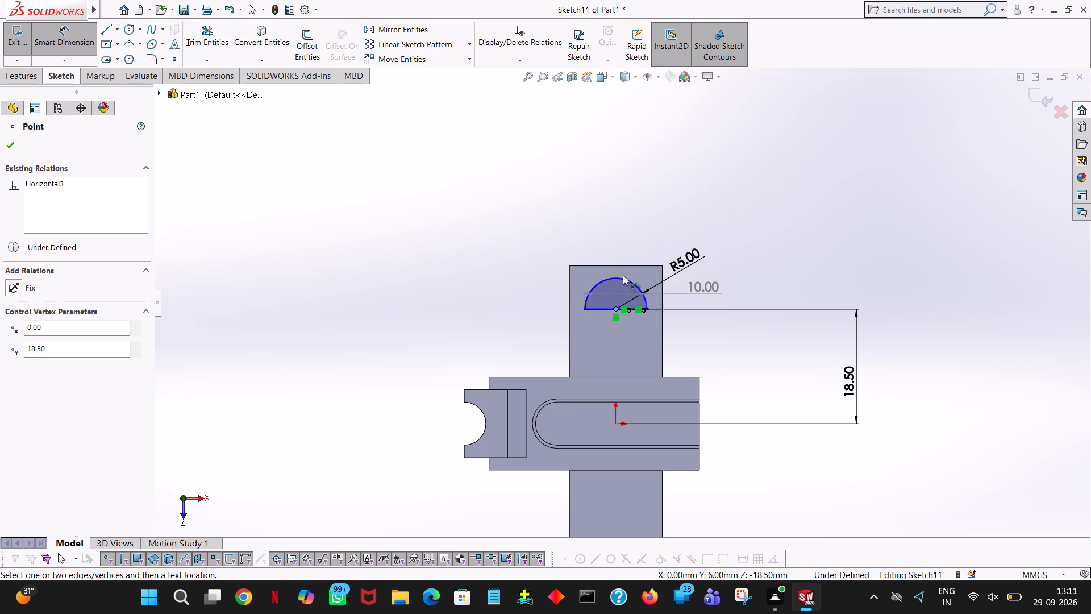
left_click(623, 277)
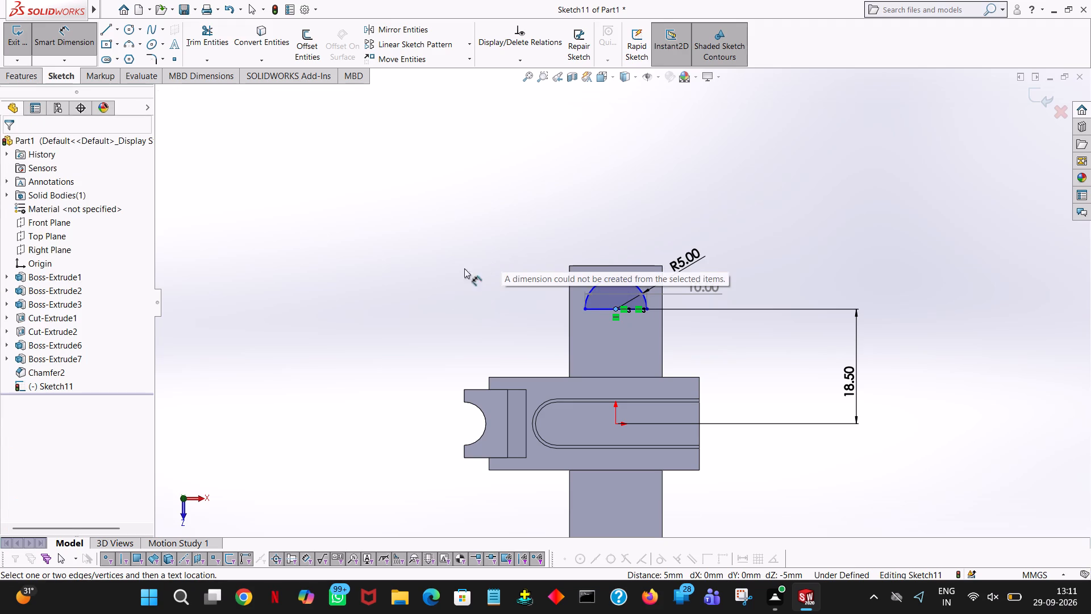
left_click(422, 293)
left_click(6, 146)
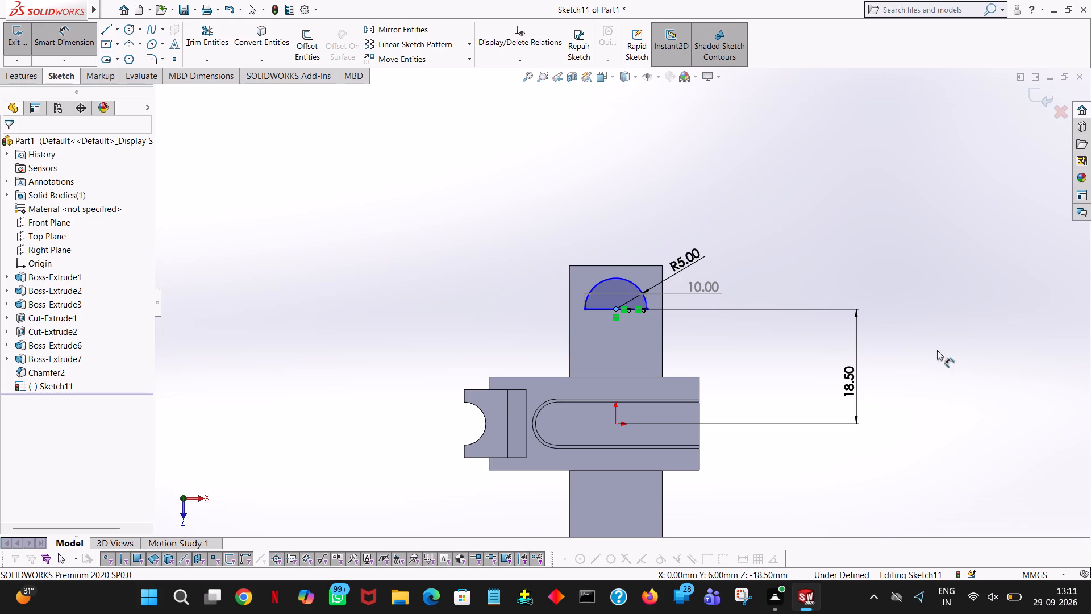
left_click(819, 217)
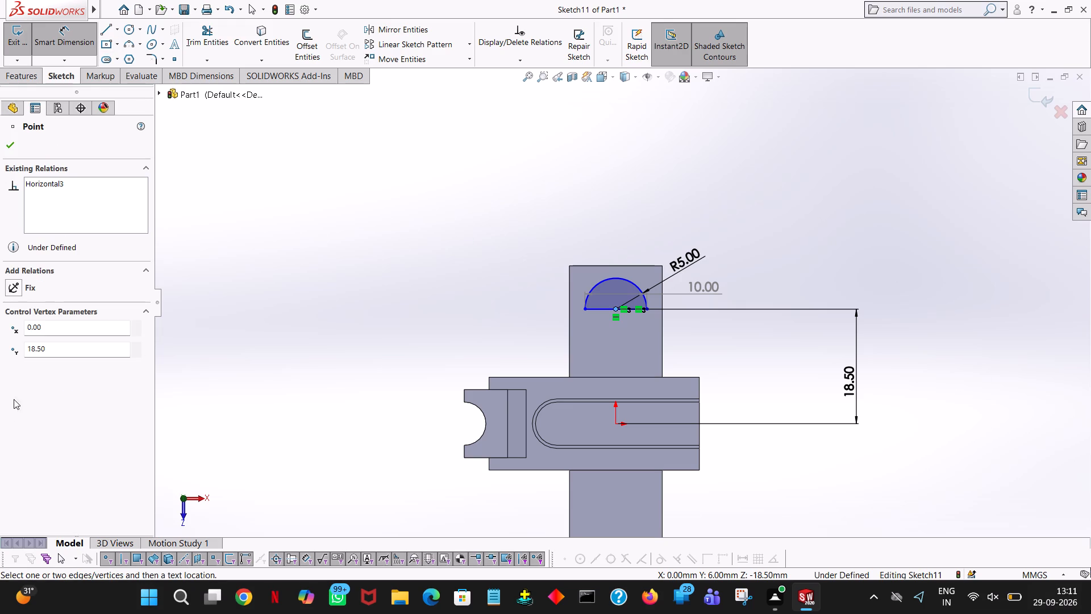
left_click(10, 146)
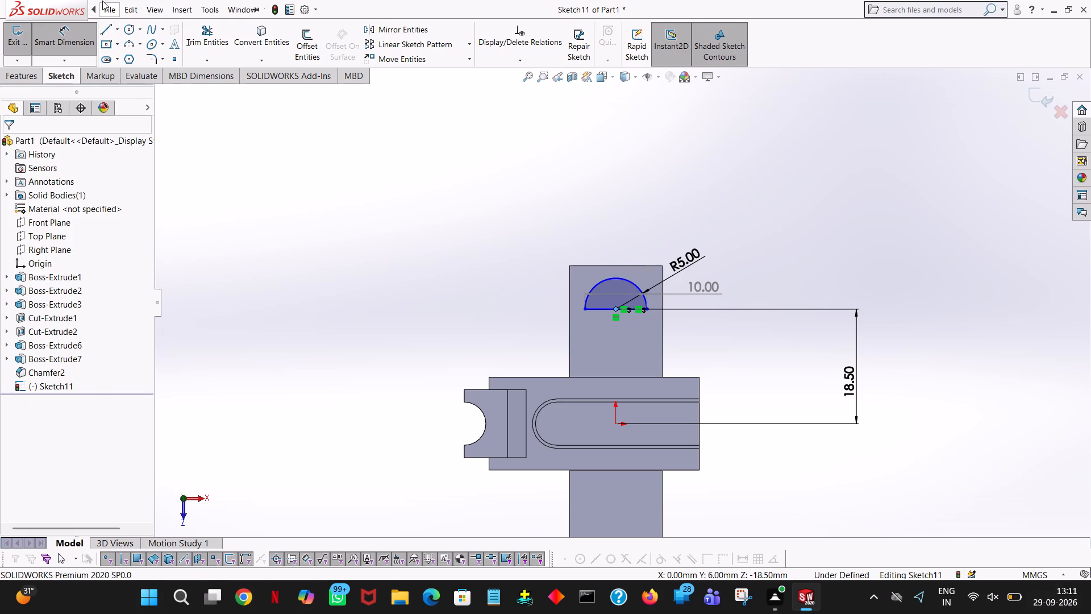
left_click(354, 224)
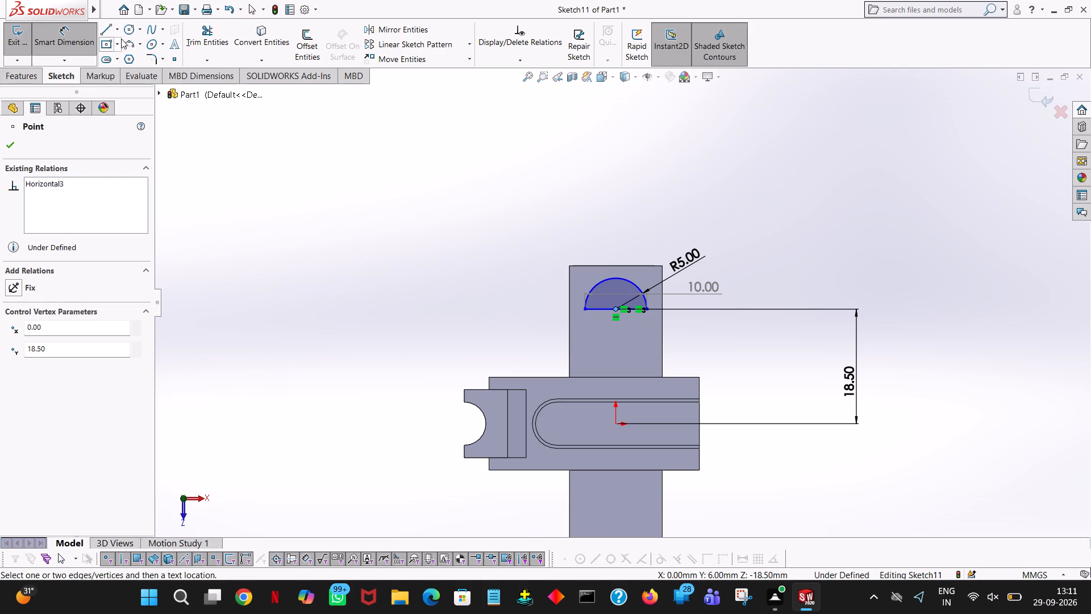
Draw an 11 mm line toward positive Z from the midpoint of the boss's end edge, through the arc's centre.
left_click(106, 32)
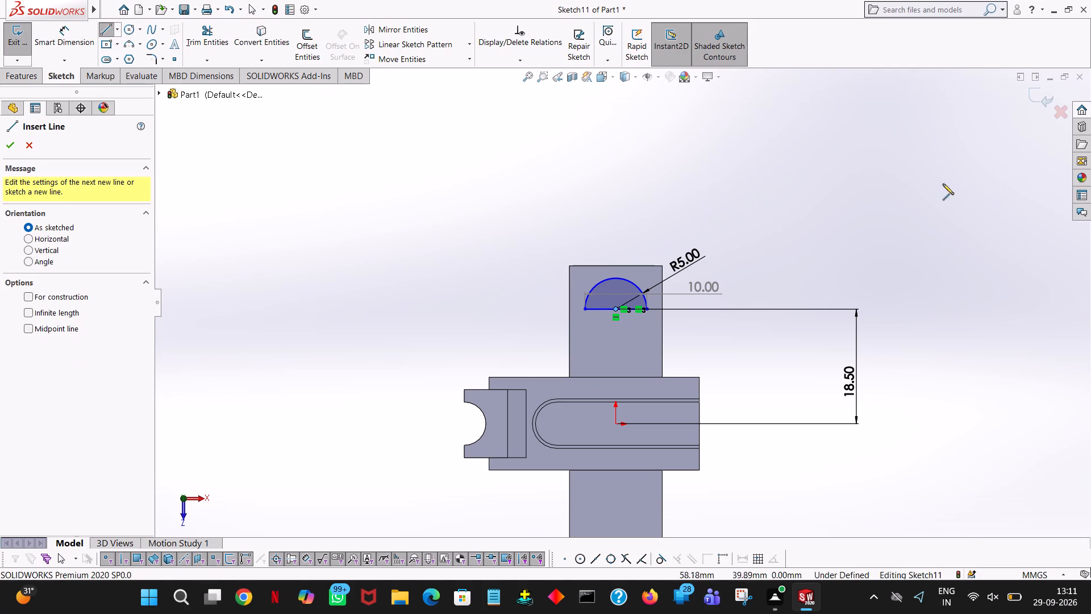
left_click(614, 264)
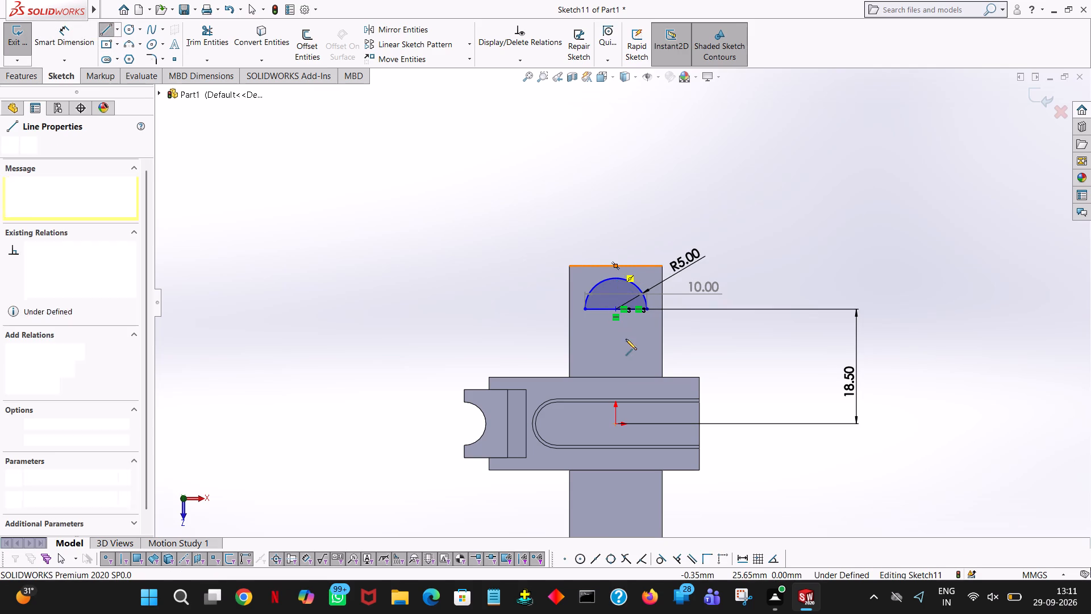
left_click(615, 352)
type("11")
key("Return")
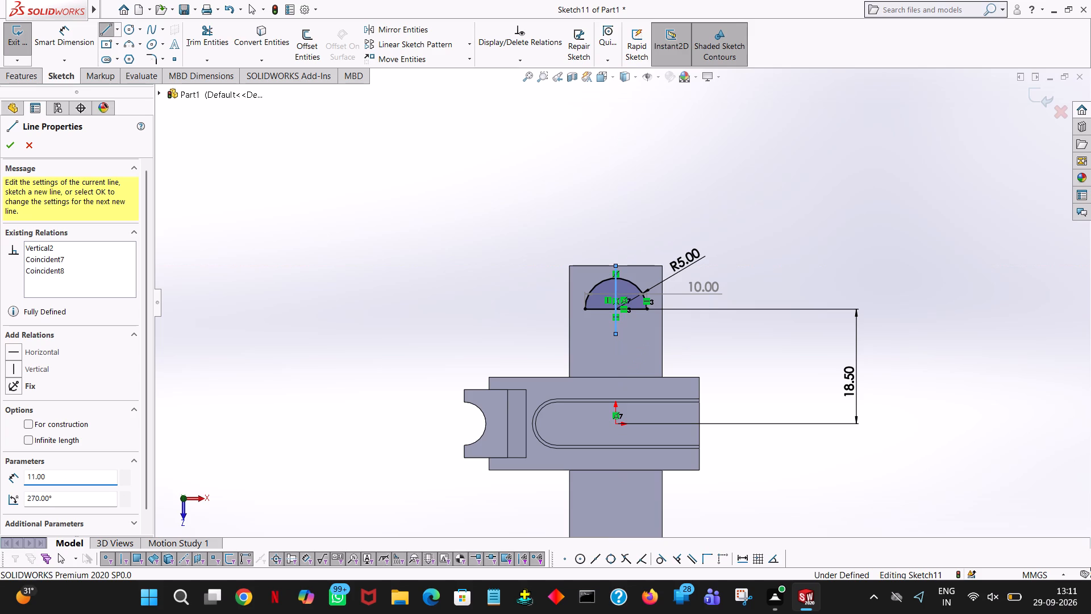
right_click(615, 352)
left_click(649, 364)
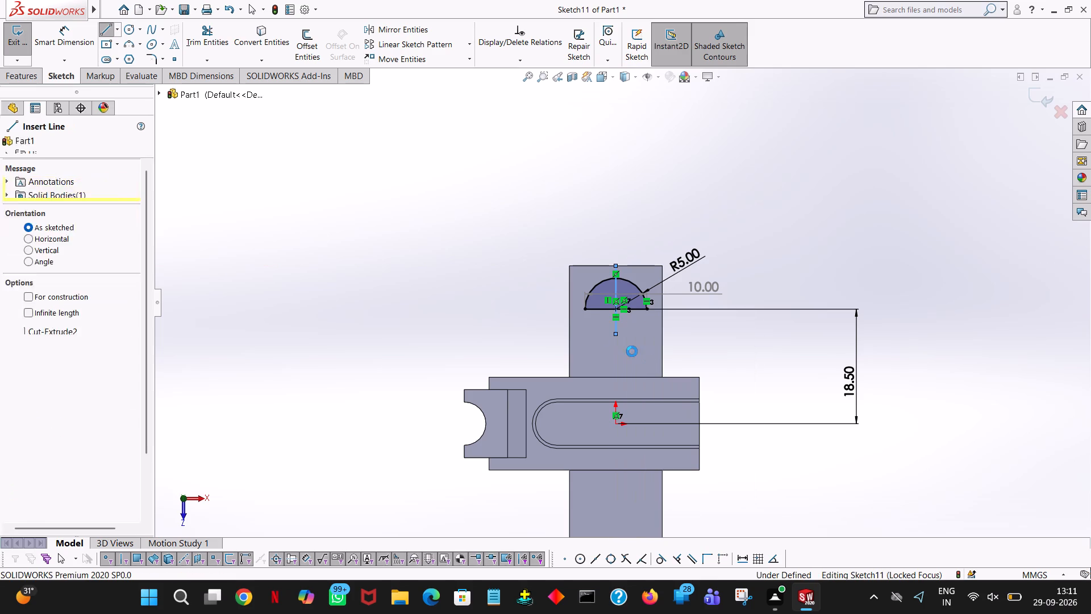
left_click(442, 245)
Draw a circle of 5 mm radius centred on the free end of the 11 mm line.
left_click(133, 30)
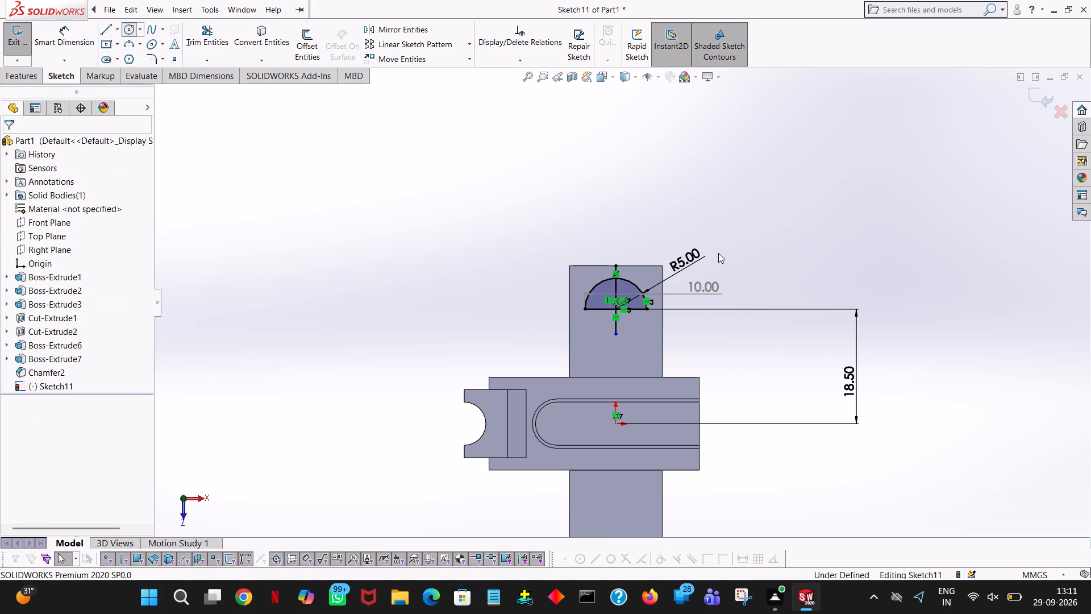
left_click(614, 335)
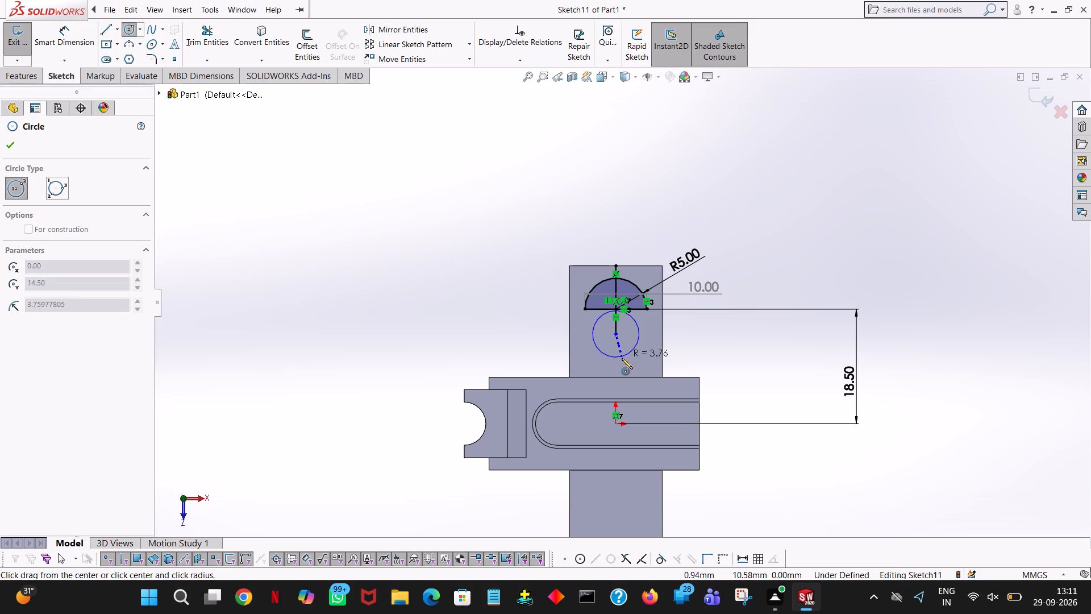
left_click(622, 358)
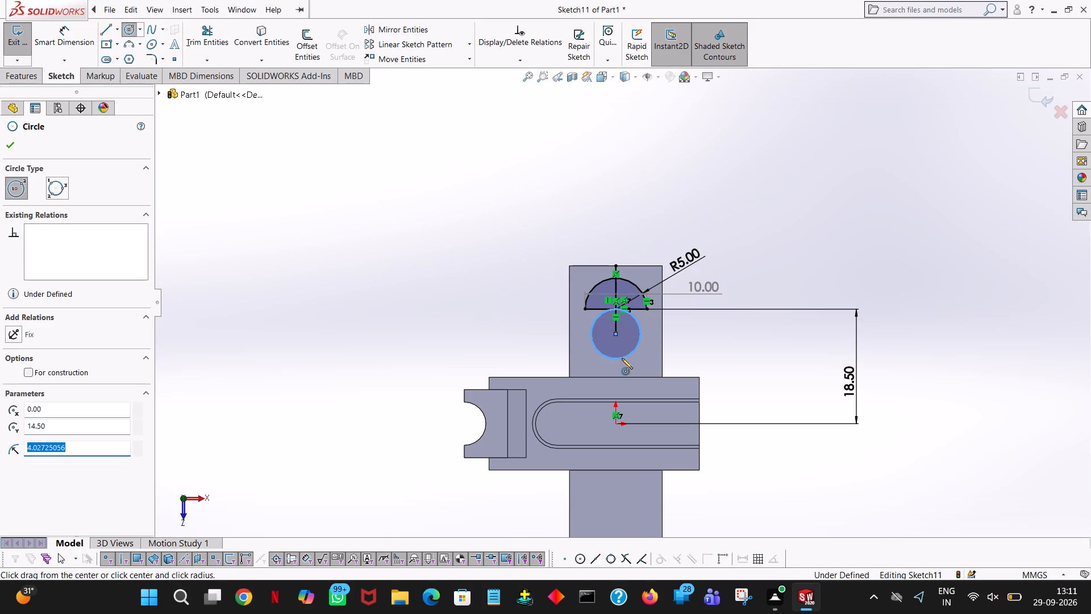
key("5")
key("Return")
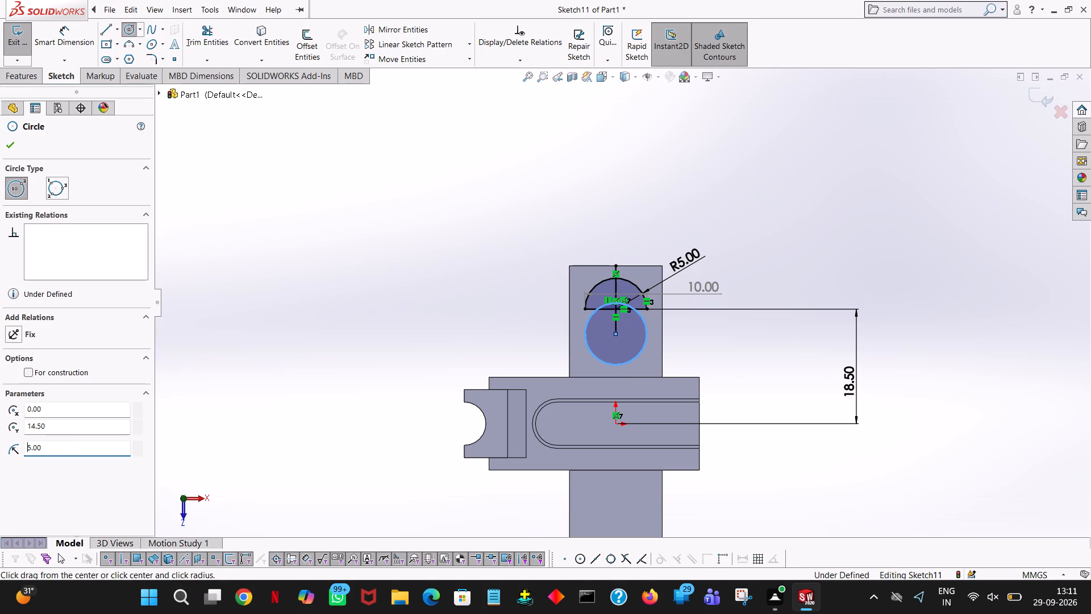
left_click(9, 148)
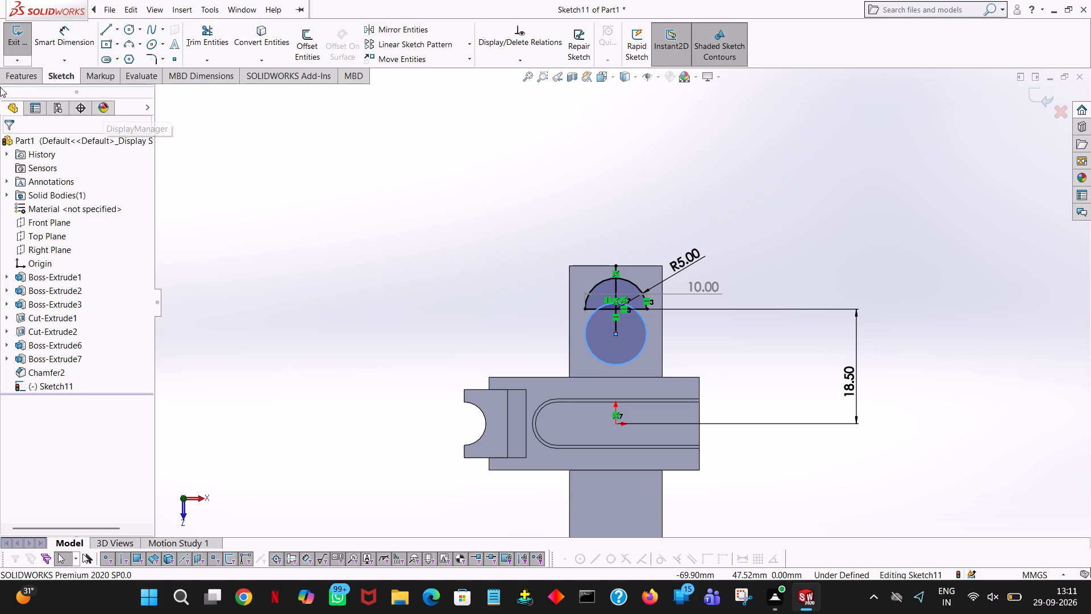
Draw two 4 mm lines along Z joining the circle's negative-X and positive-X quadrants to the matching ends of the semicircle.
left_click(107, 25)
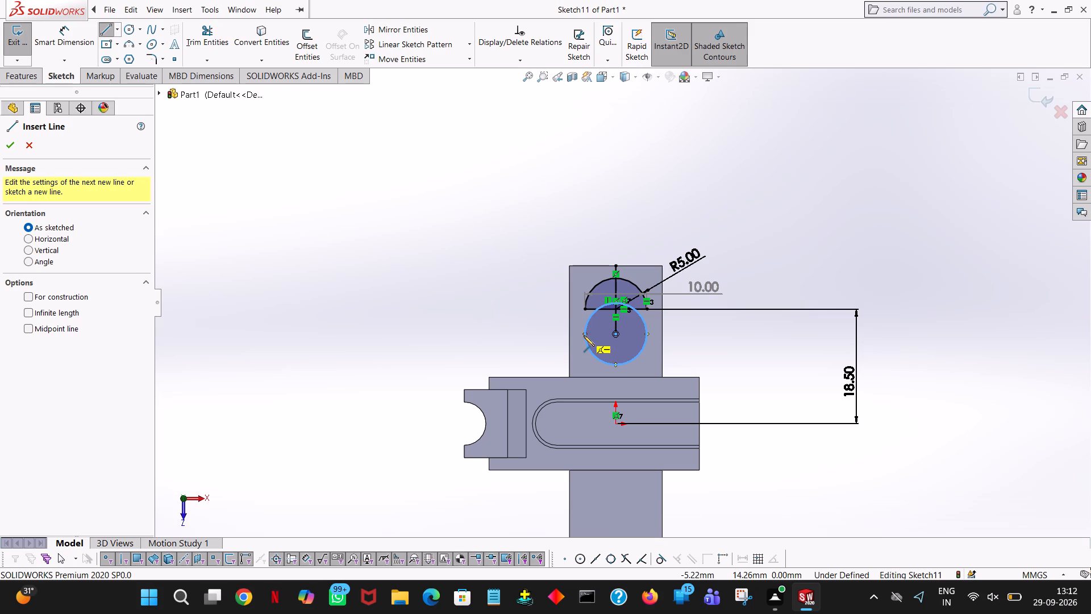
left_click(584, 335)
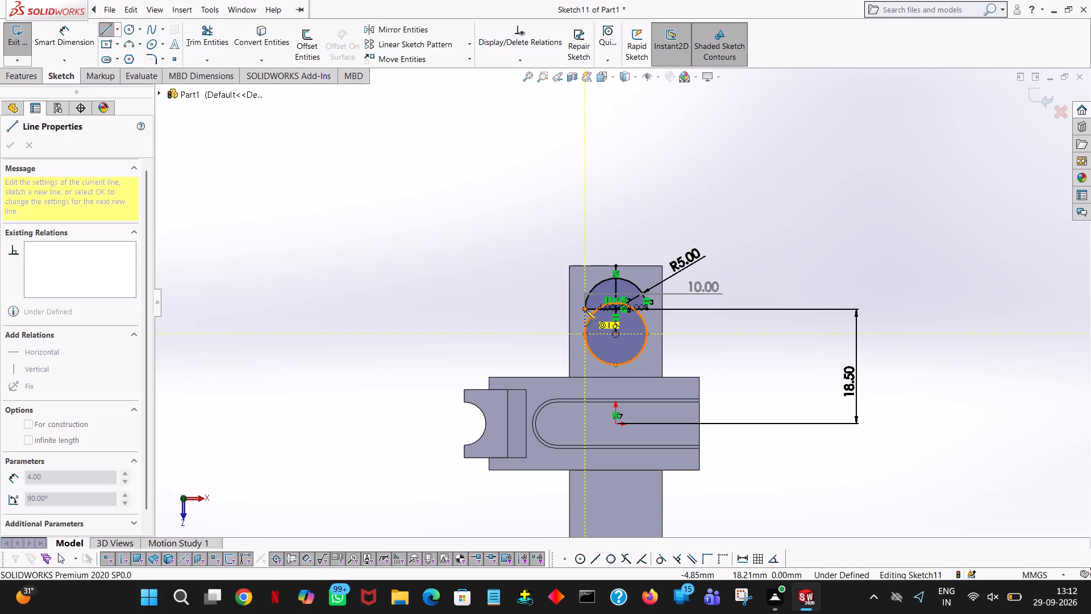
left_click(584, 308)
right_click(584, 308)
left_click(601, 317)
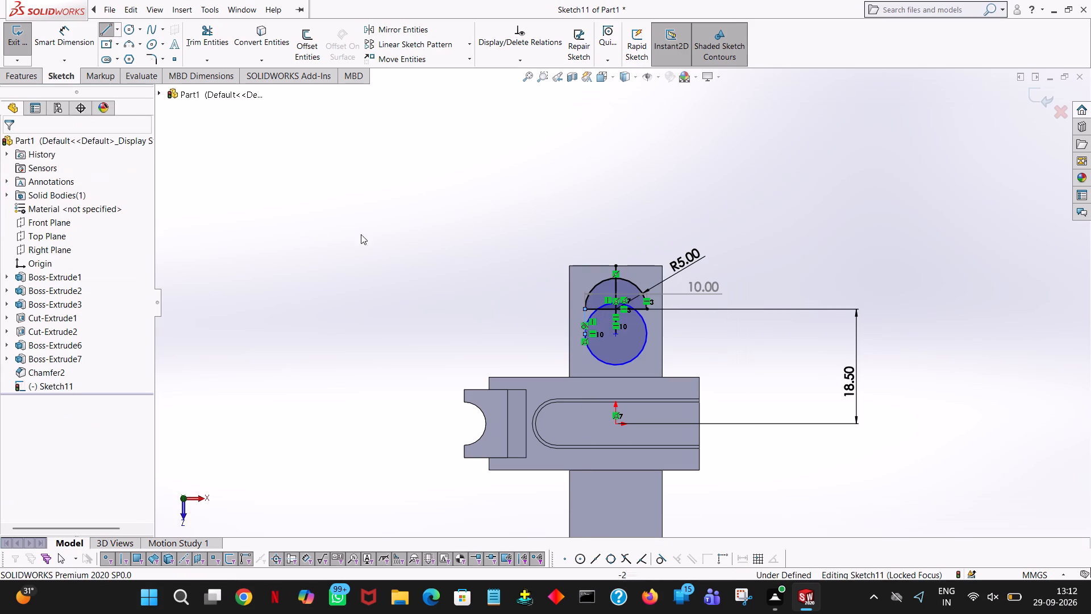
left_click(109, 31)
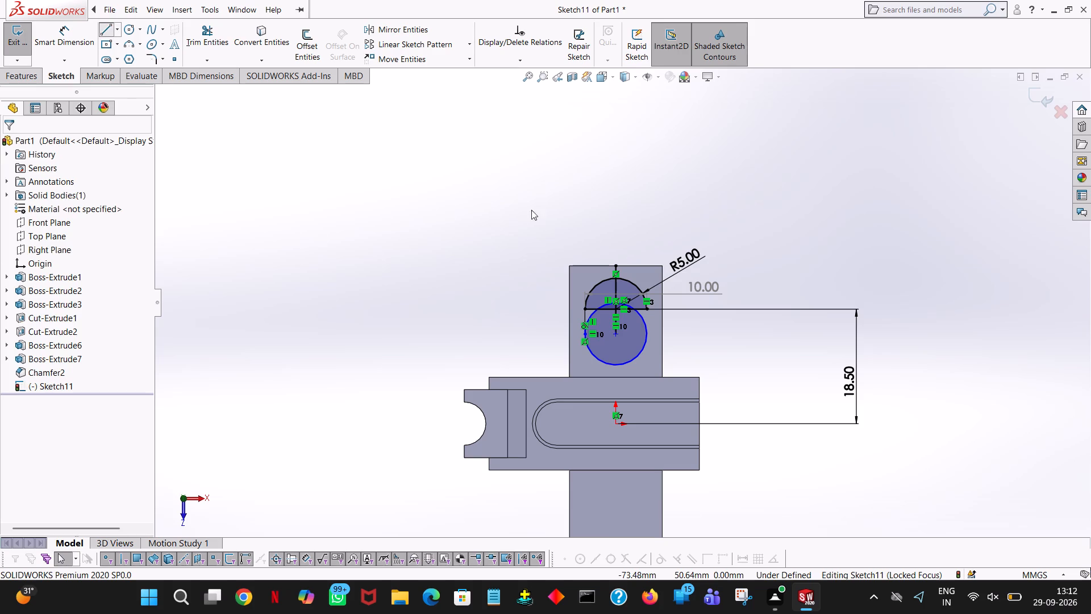
left_click(647, 334)
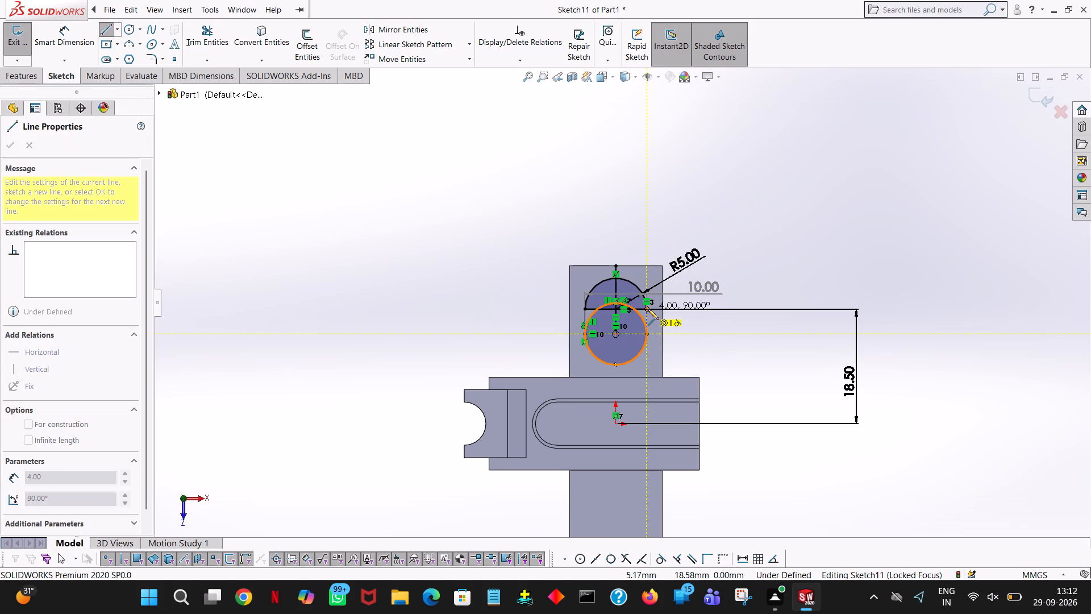
left_click(648, 309)
right_click(648, 309)
left_click(661, 316)
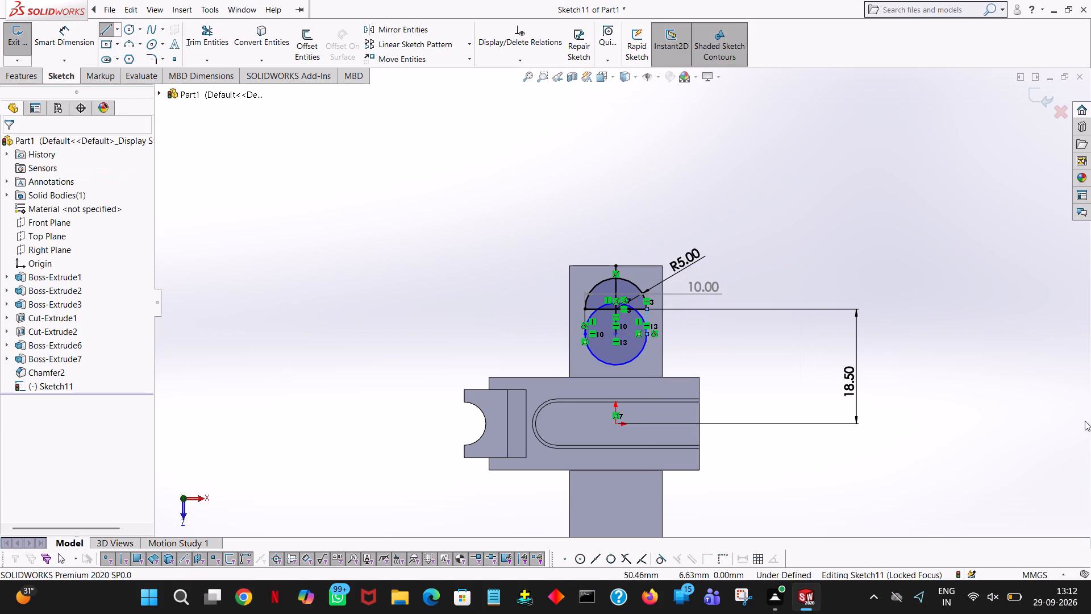
Trim away the circle's inner arc, the cross line and the centre line, leaving only the closed round-ended slot outline.
left_click(203, 43)
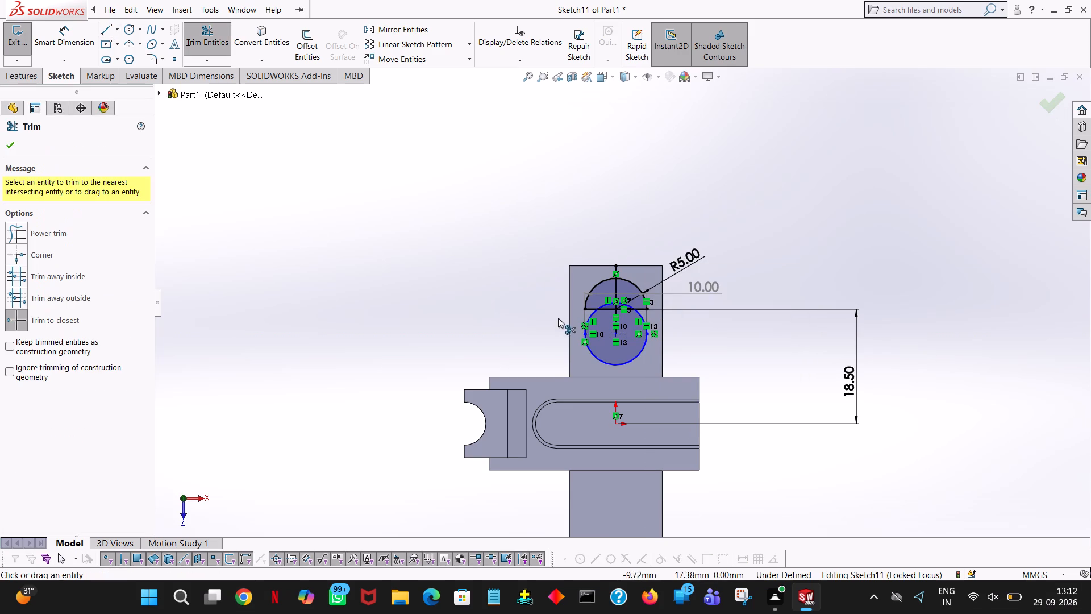
left_click(591, 314)
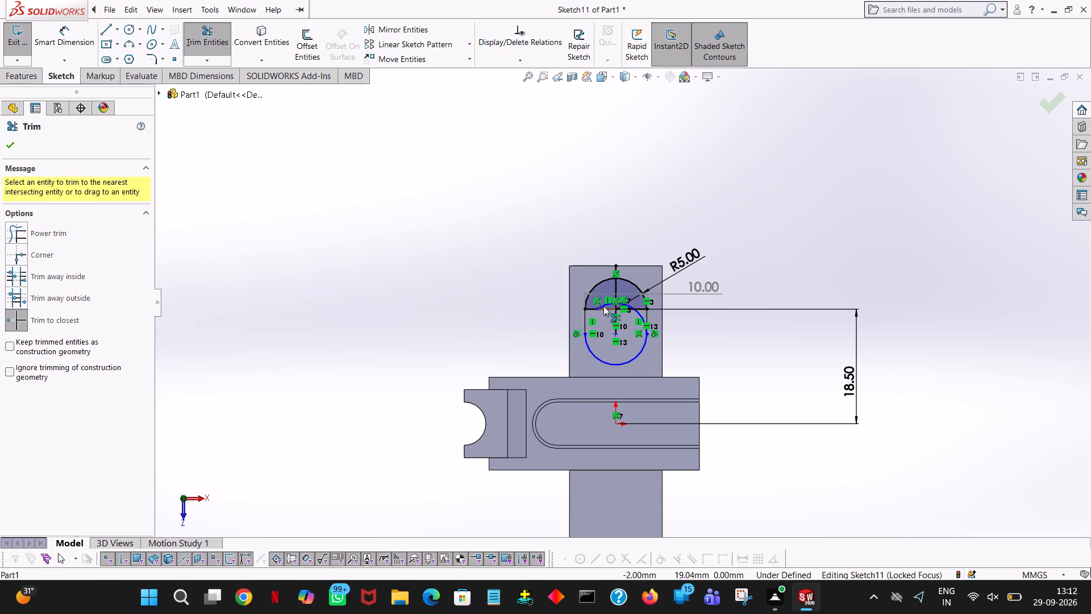
left_click(605, 304)
left_click(626, 305)
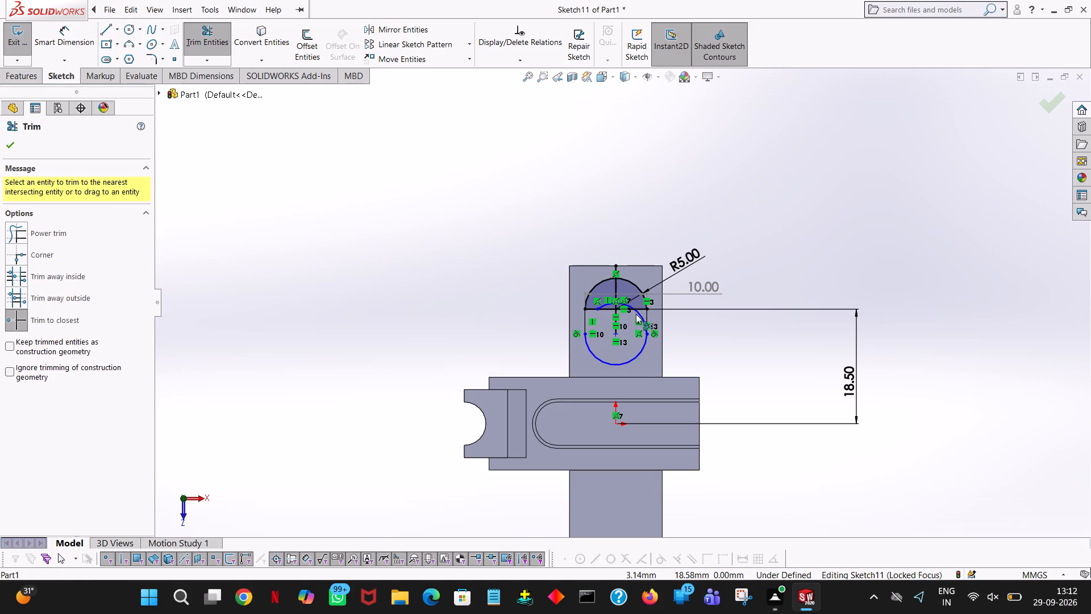
left_click(639, 314)
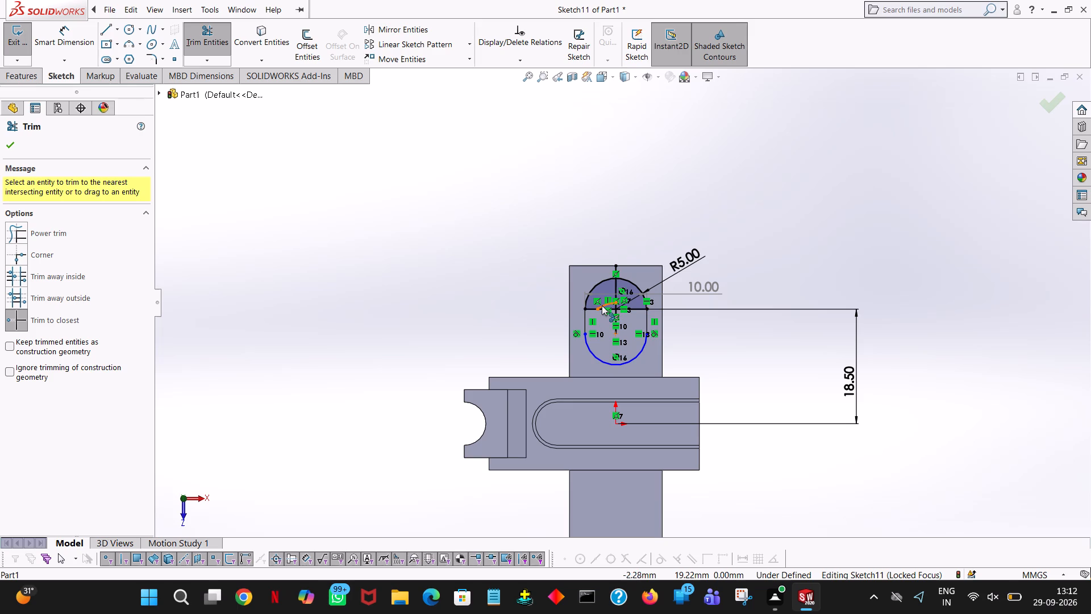
left_click(602, 305)
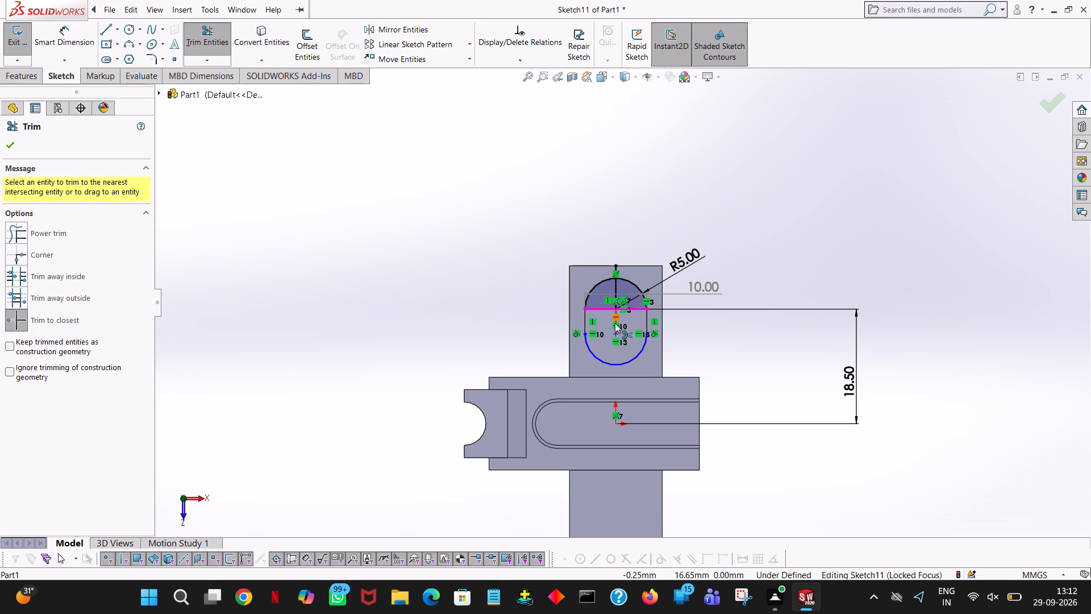
left_click(615, 332)
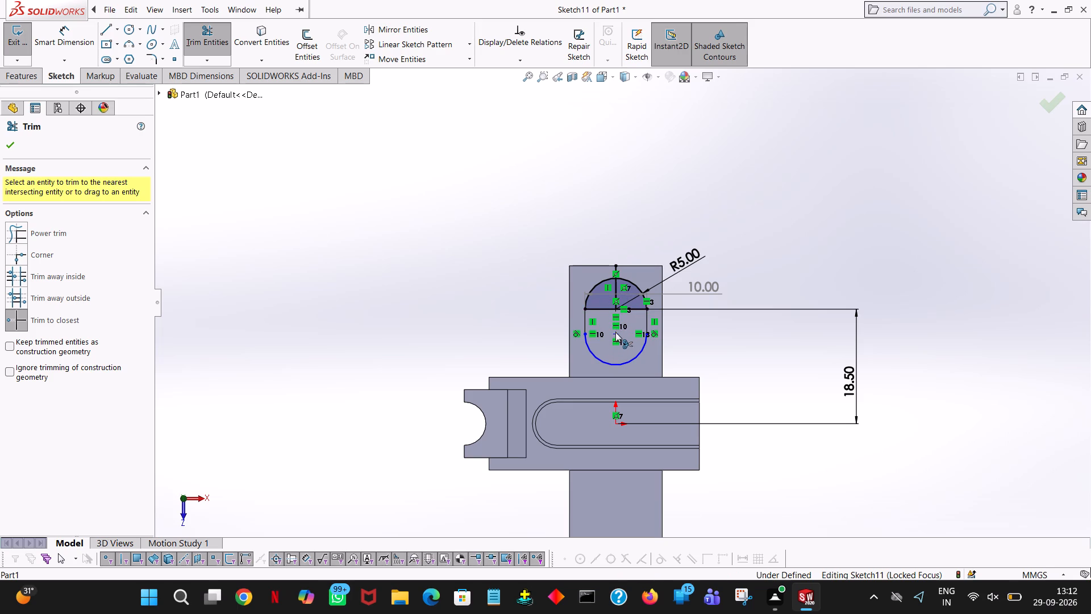
scroll(615, 335, "down", 7, "ctrl")
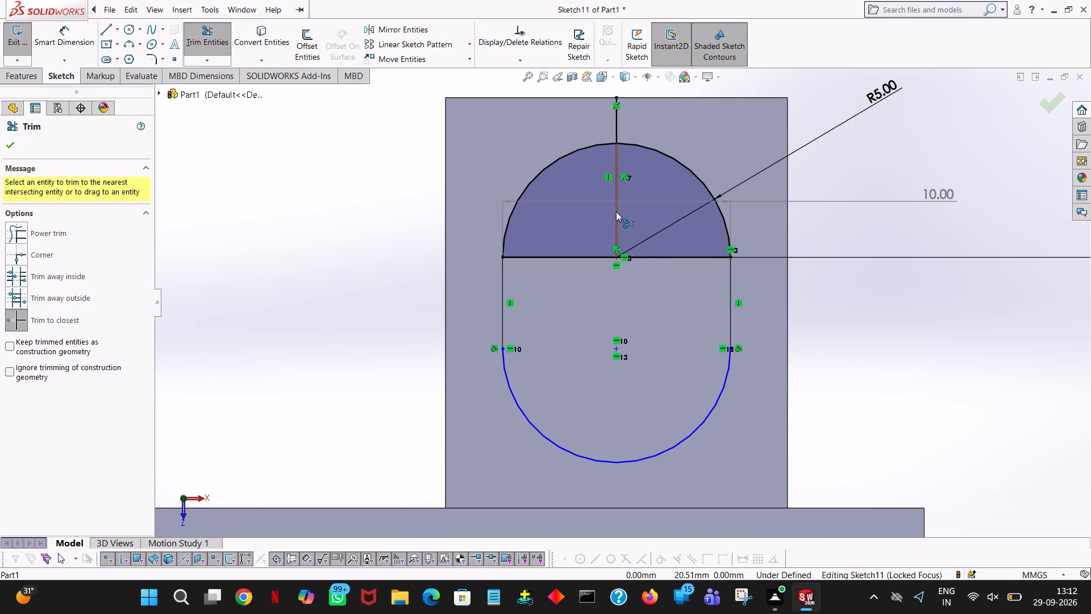
left_click(616, 211)
left_click(654, 258)
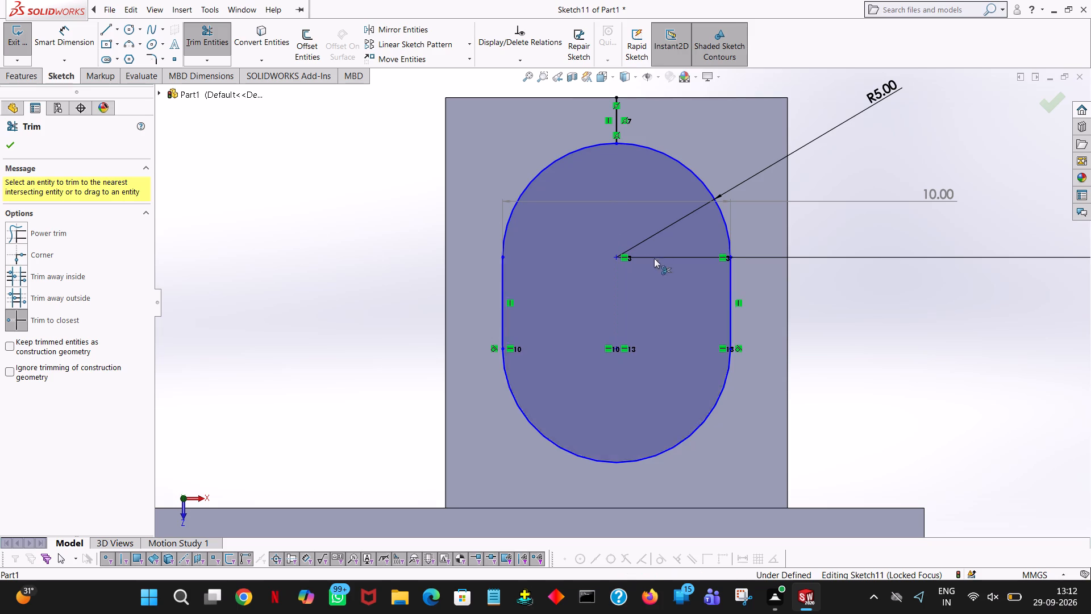
left_click(614, 120)
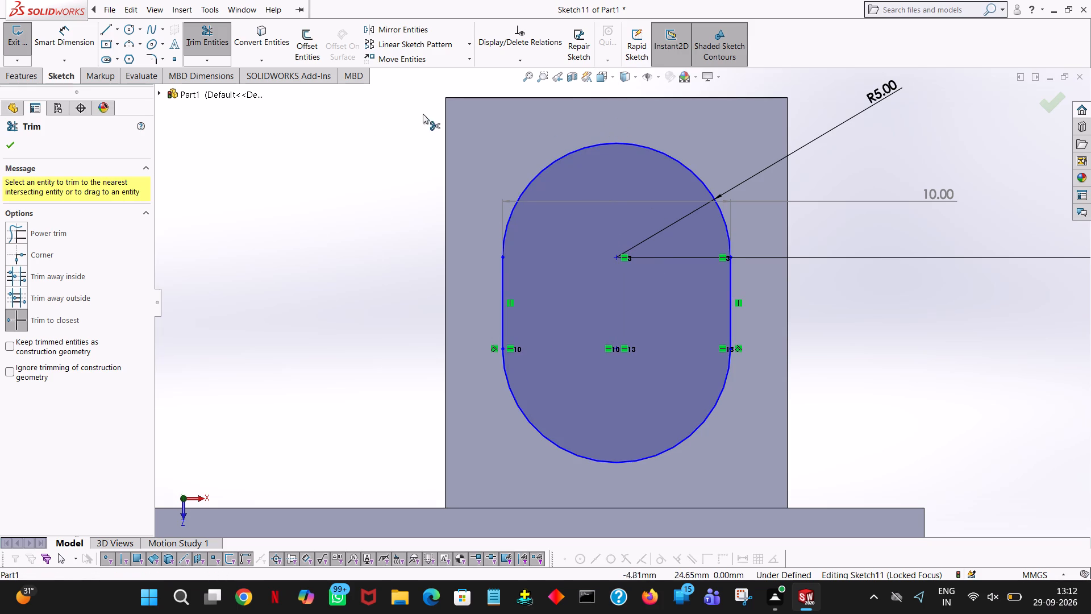
left_click(9, 151)
Cut the round-ended slot profile 1 mm deep into the boss with a blind Extruded Cut.
left_click(27, 77)
left_click(16, 47)
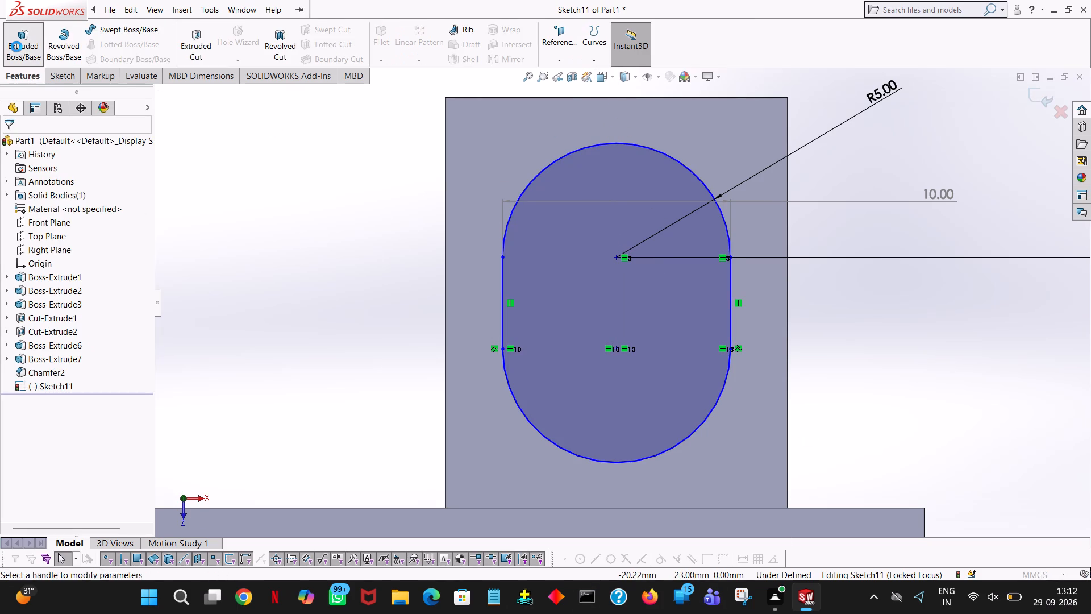
left_click(30, 148)
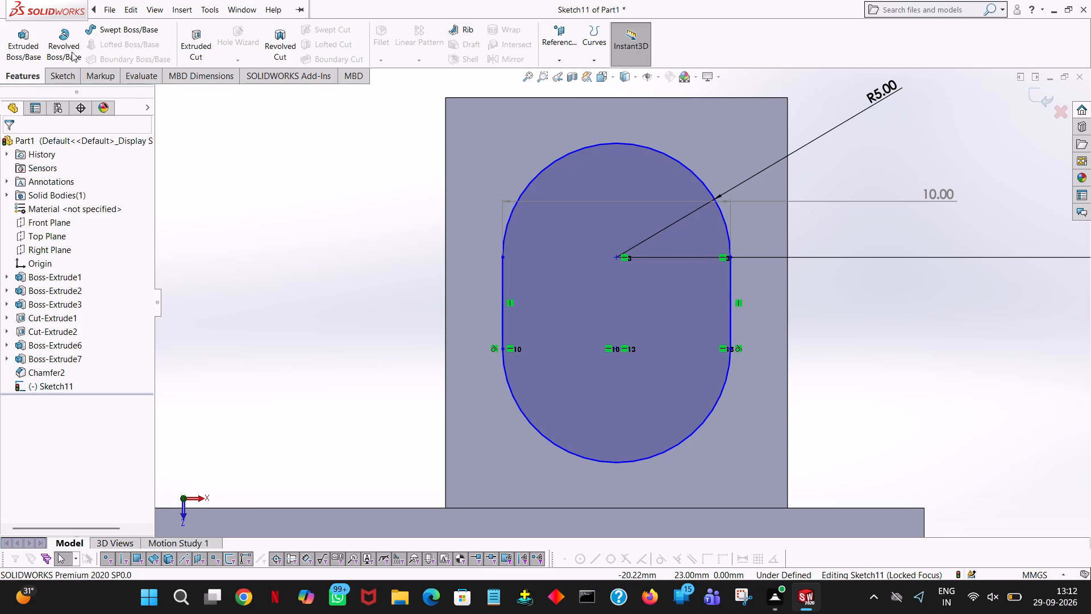
left_click(202, 45)
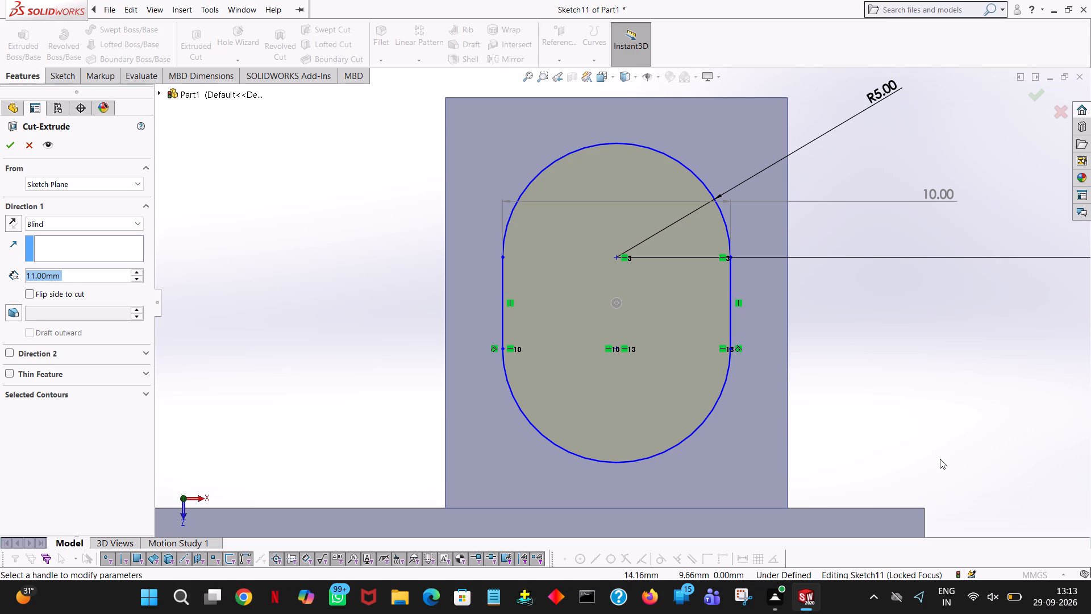
middle_click_drag(878, 339, 943, 156)
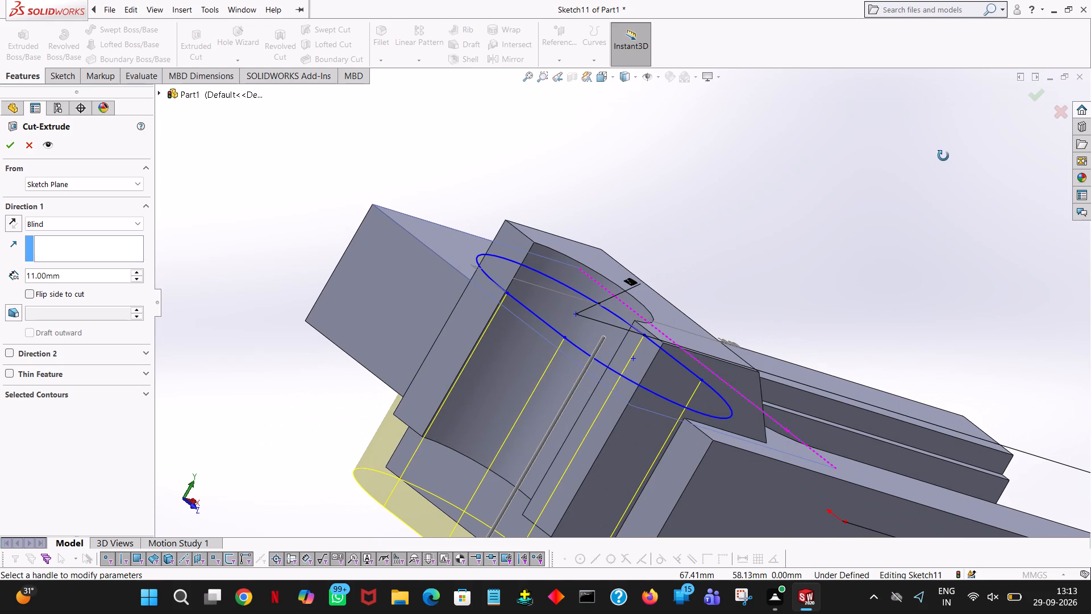
middle_click_drag(943, 156, 814, 114)
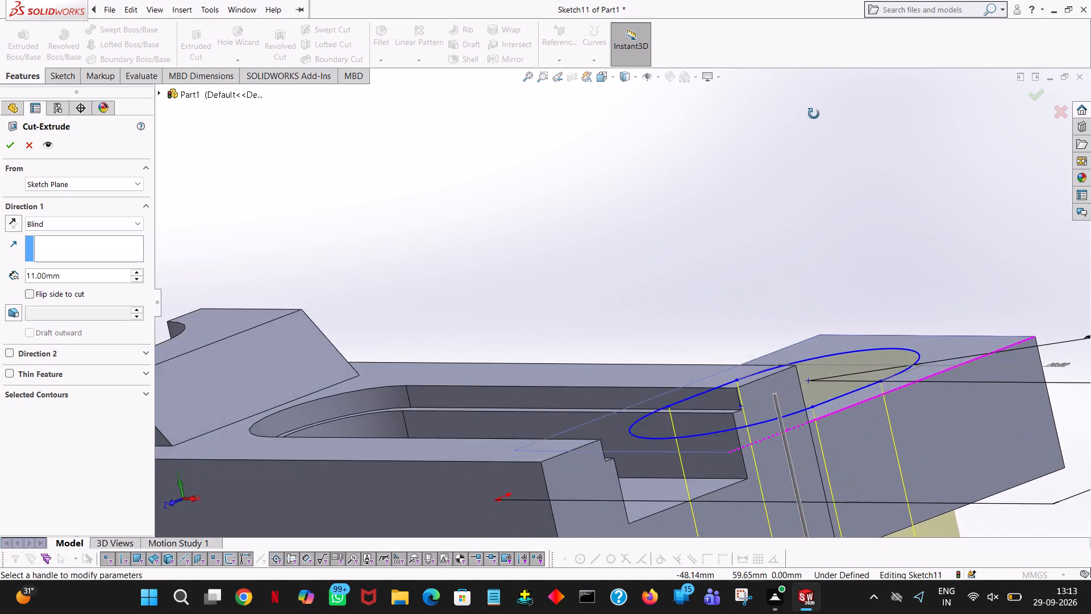
middle_click_drag(814, 114, 834, 128)
double_click(63, 272)
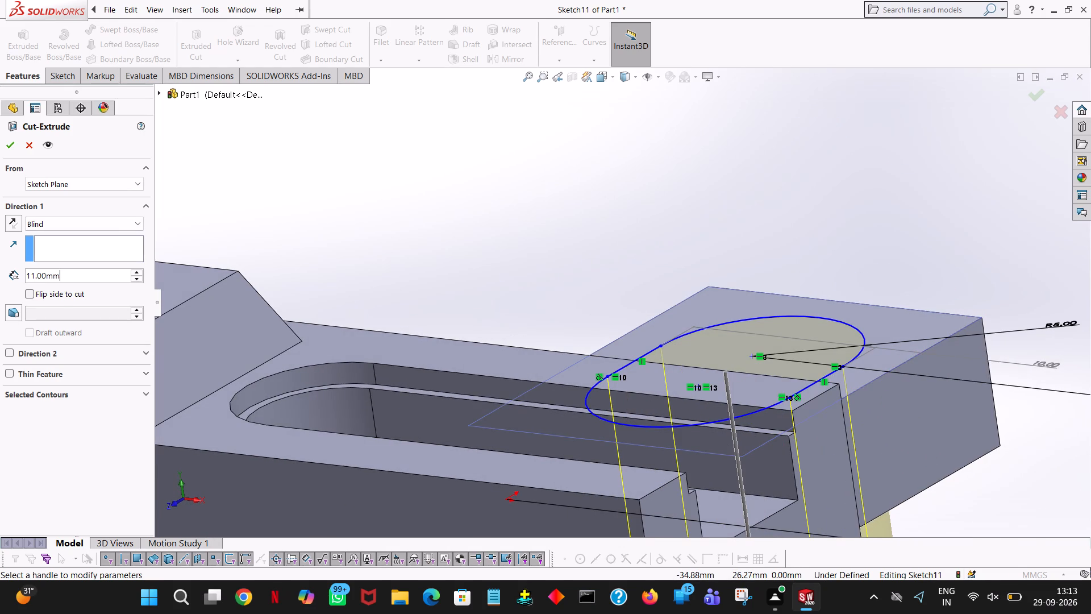
key("1")
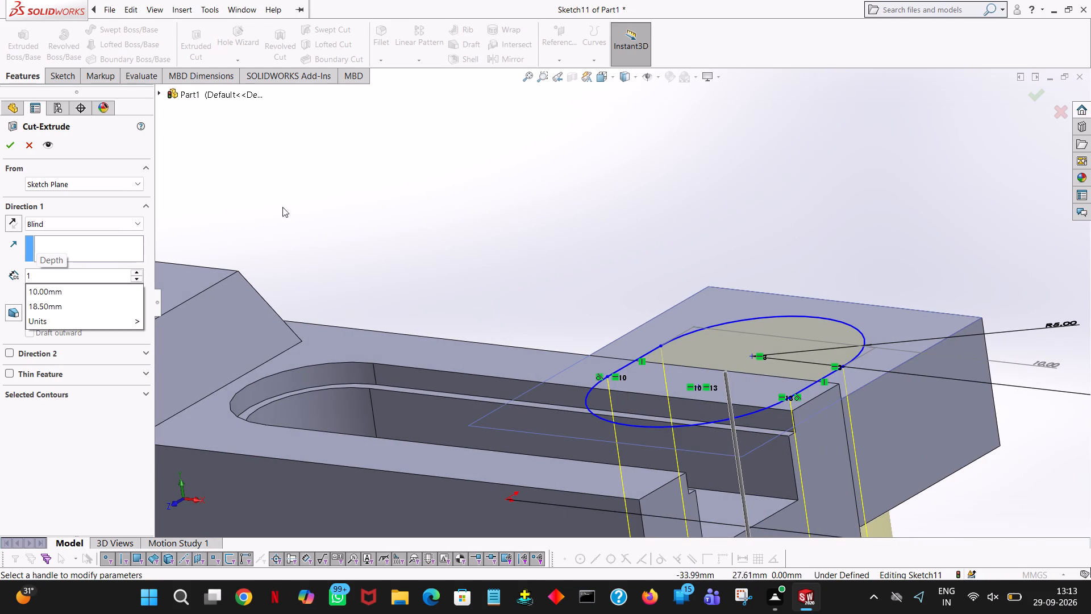
left_click(578, 157)
middle_click_drag(778, 224, 676, 270)
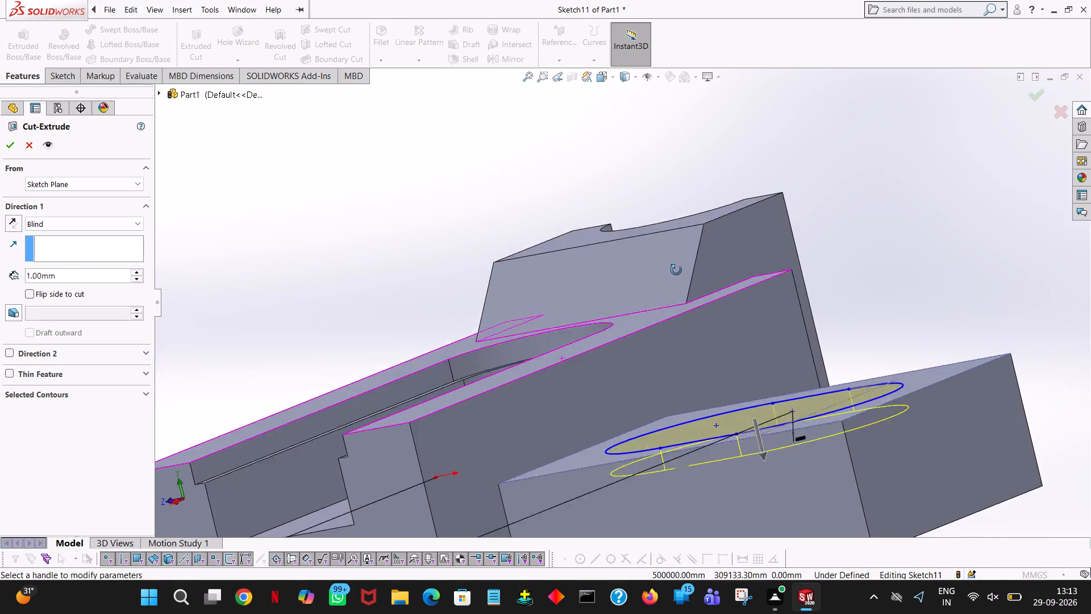
middle_click_drag(676, 270, 688, 288)
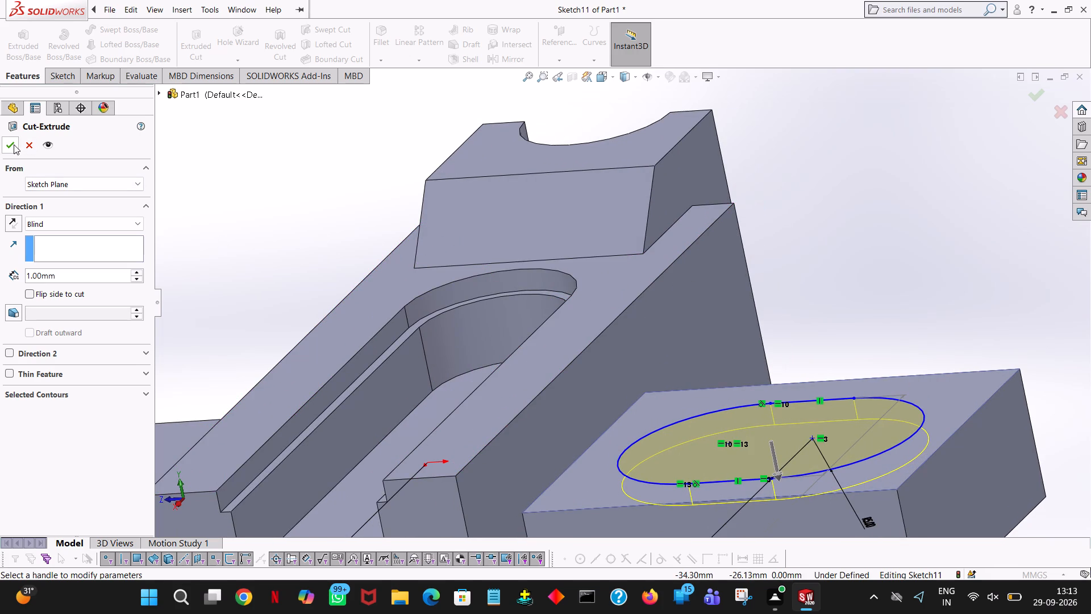
left_click(14, 144)
left_click(893, 224)
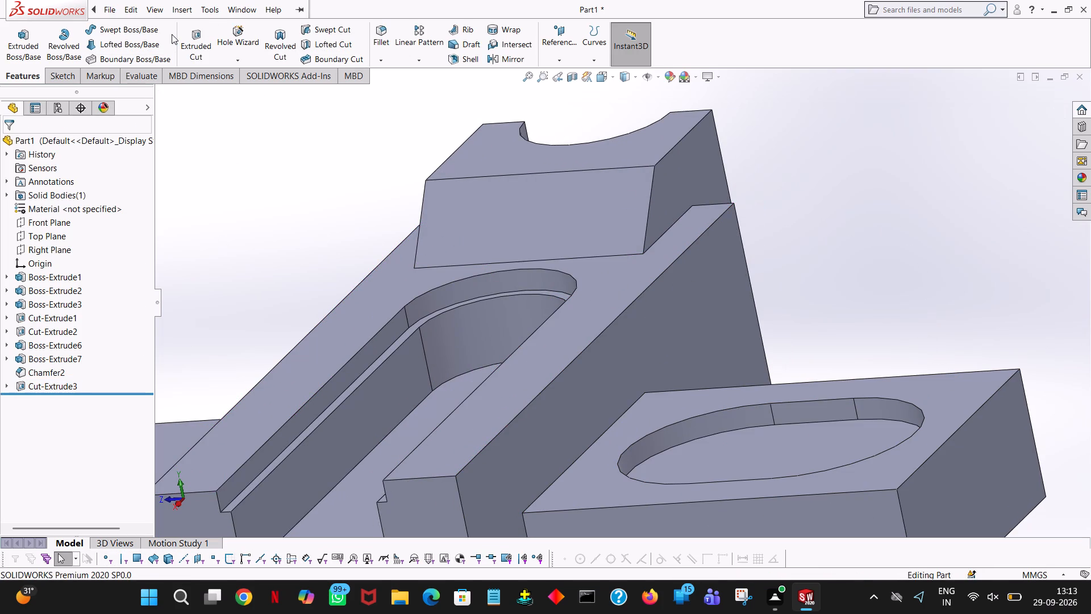
Start an Extruded Cut sketch on the slot pocket's floor and draw a 2.5 mm radius circle centred on the outer end arc.
left_click(199, 35)
left_click(776, 443)
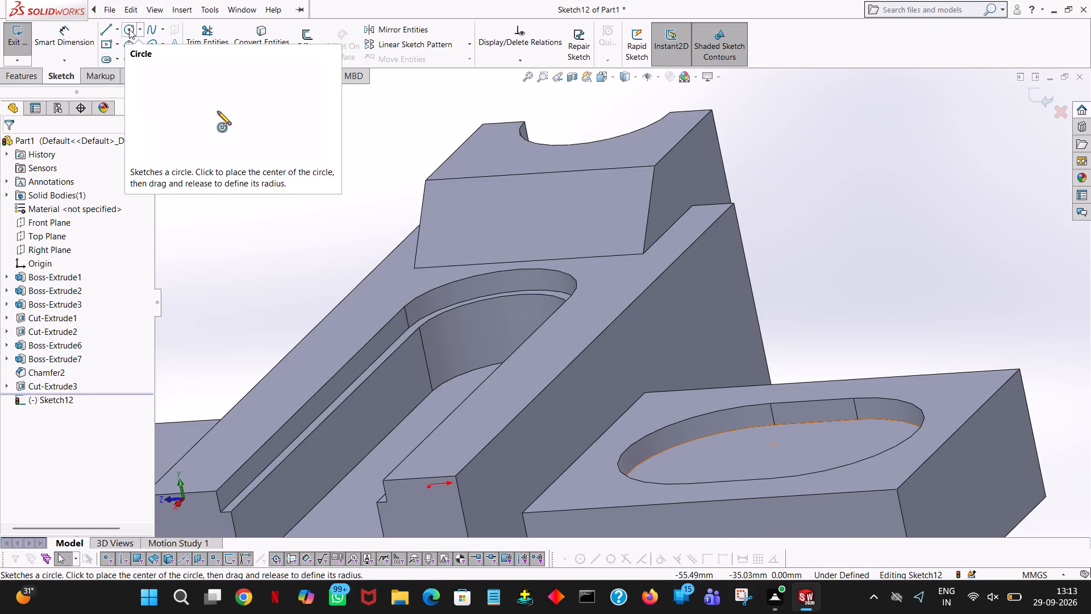
key("space")
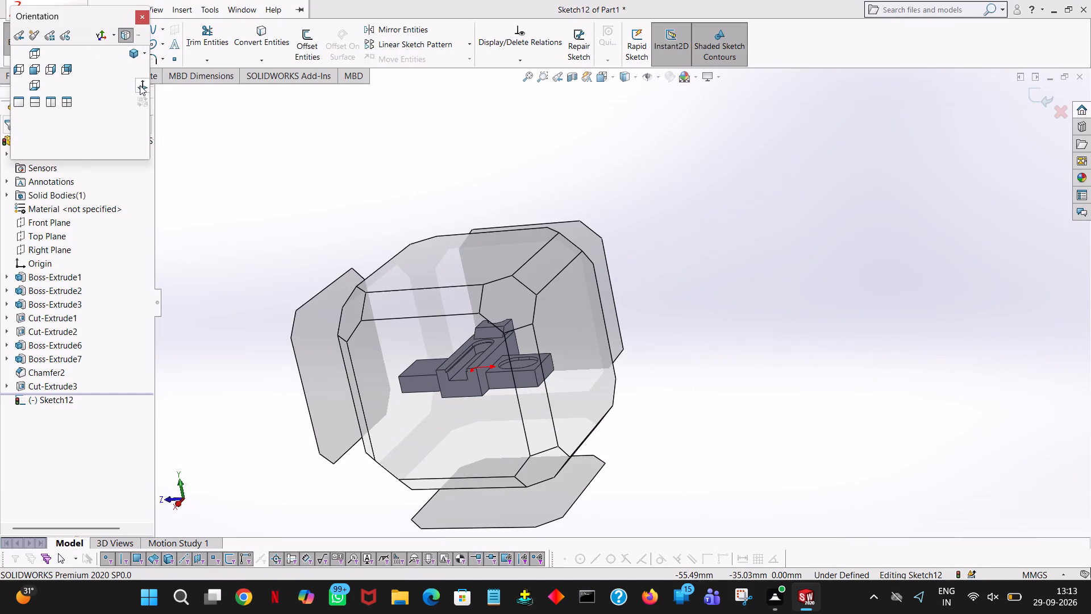
left_click(140, 85)
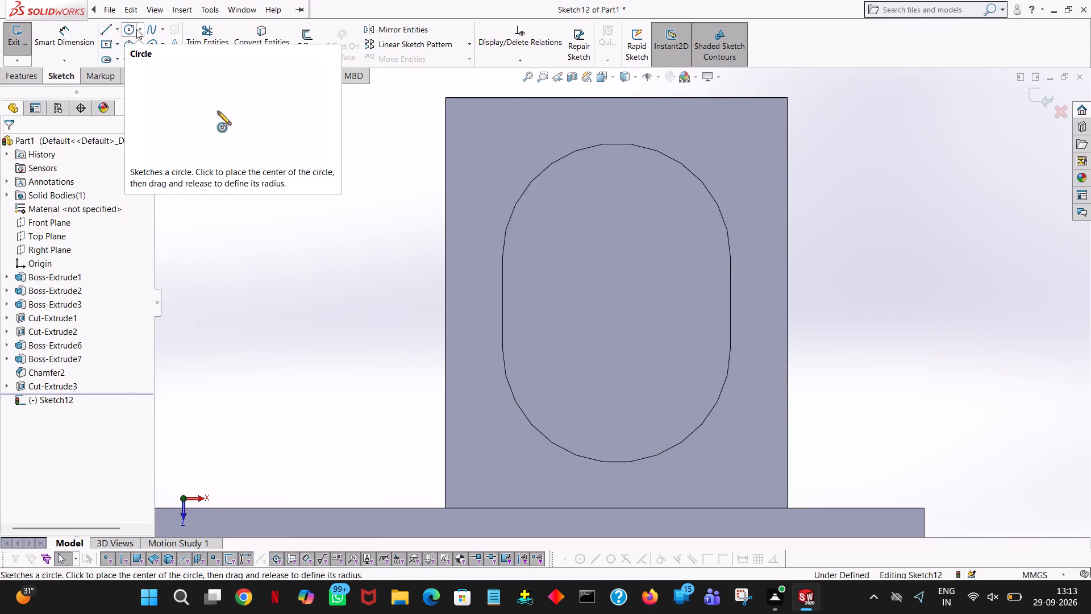
left_click(126, 29)
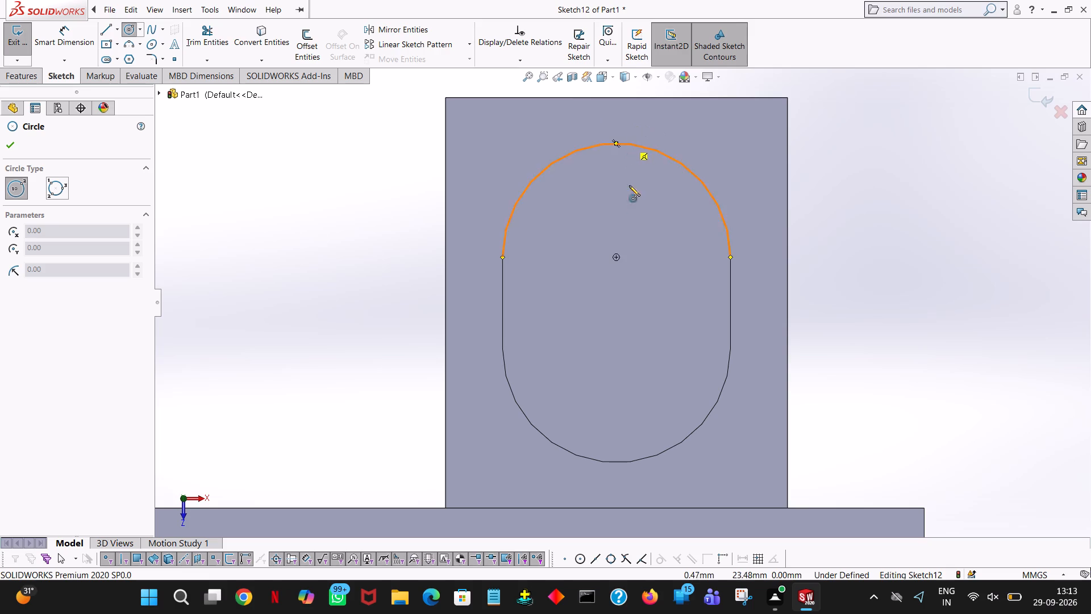
left_click(615, 257)
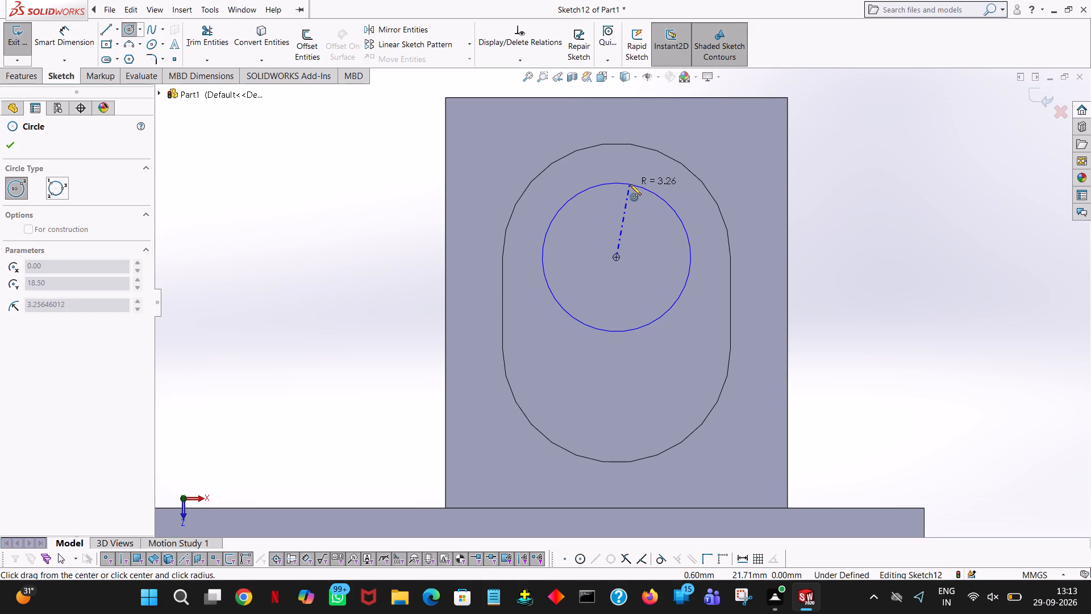
left_click(630, 184)
key("2")
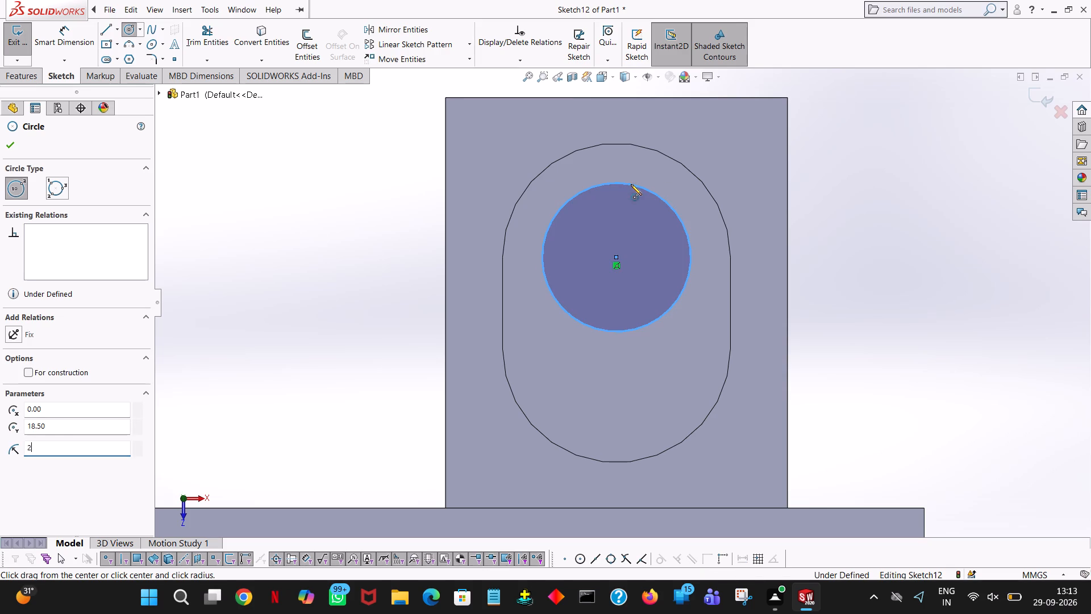
type(".5")
key("Return")
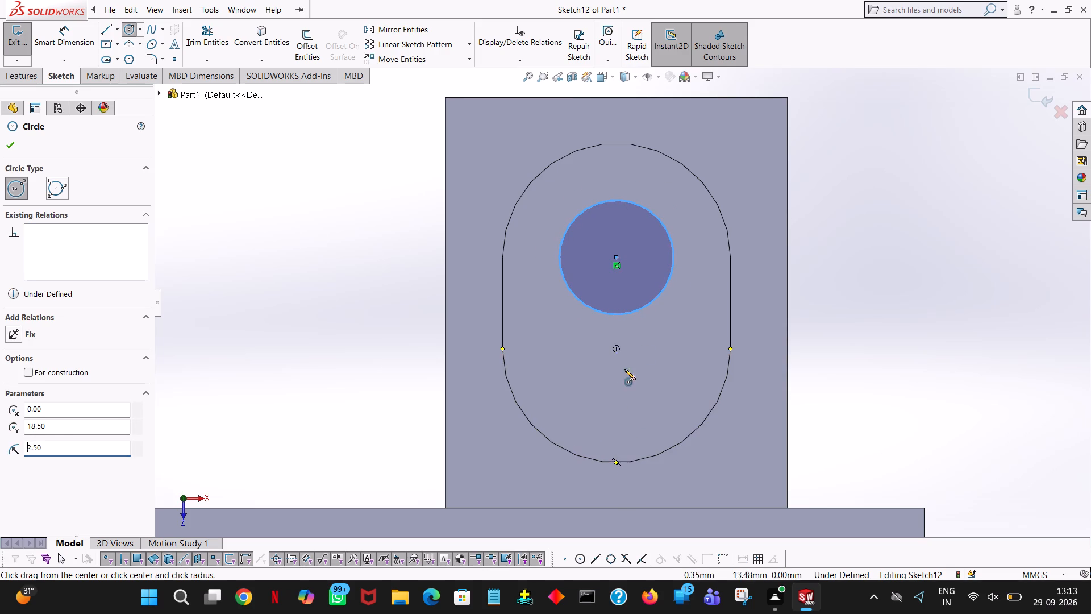
Draw a circle of 1.5 mm radius centred on the pocket's end arc nearer the main block.
left_click(615, 349)
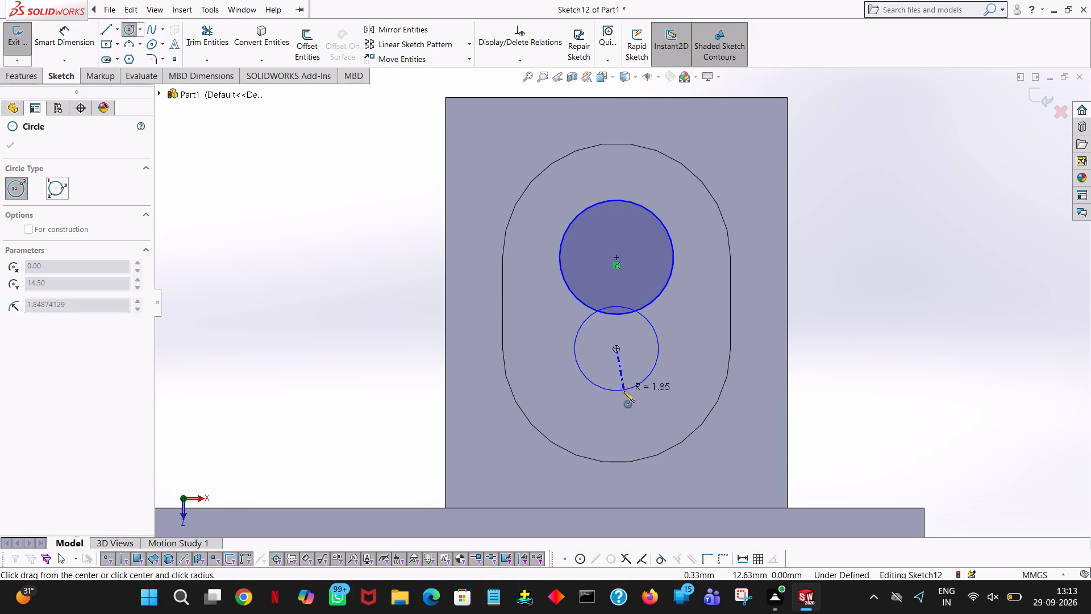
left_click(624, 391)
key("1")
key("period")
key("5")
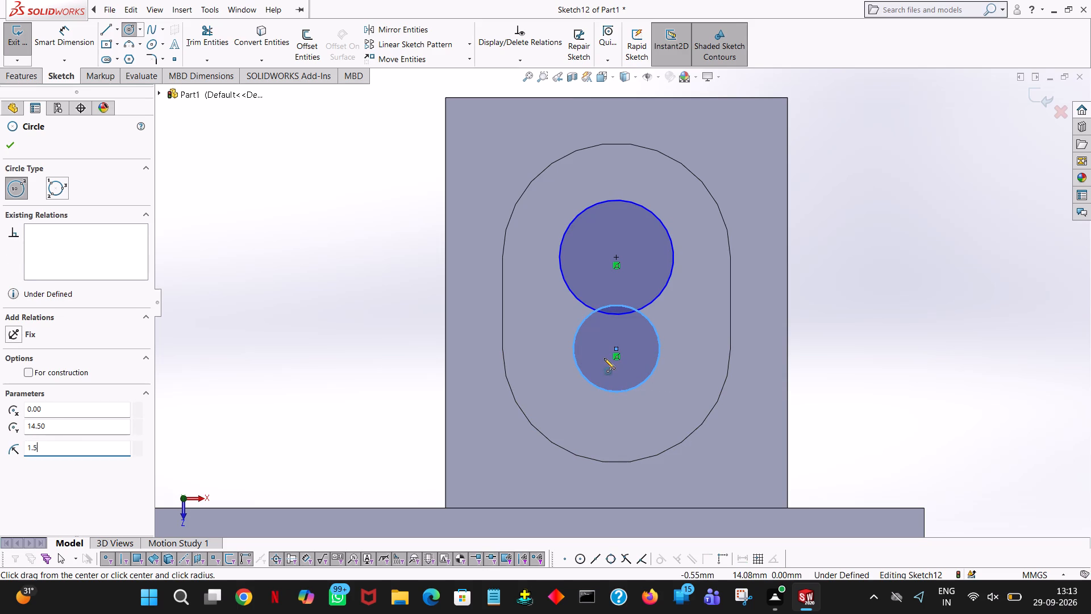
key("Return")
right_click(605, 358)
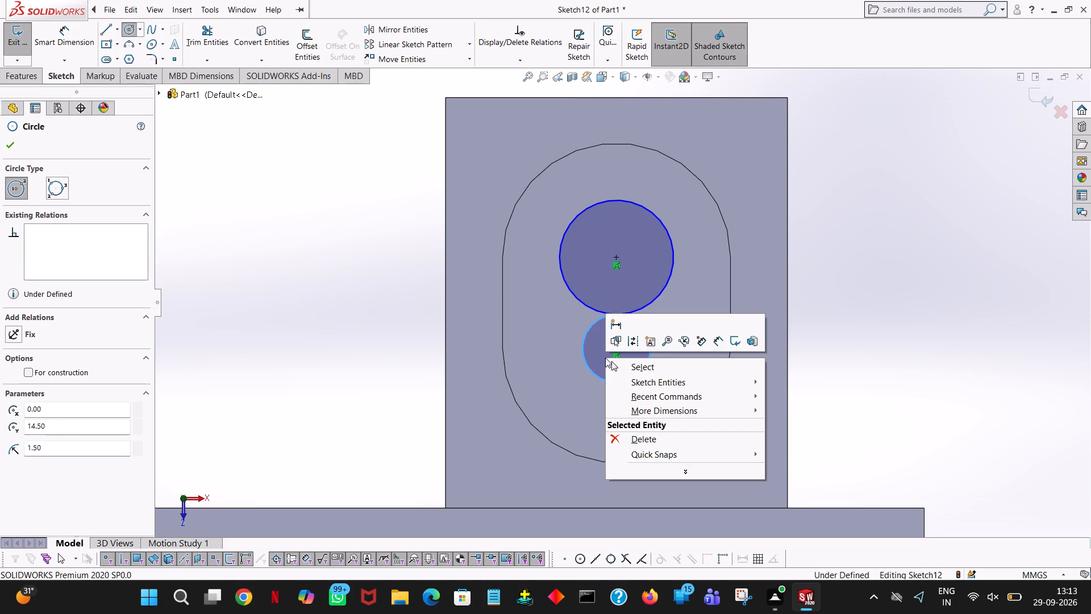
left_click(626, 363)
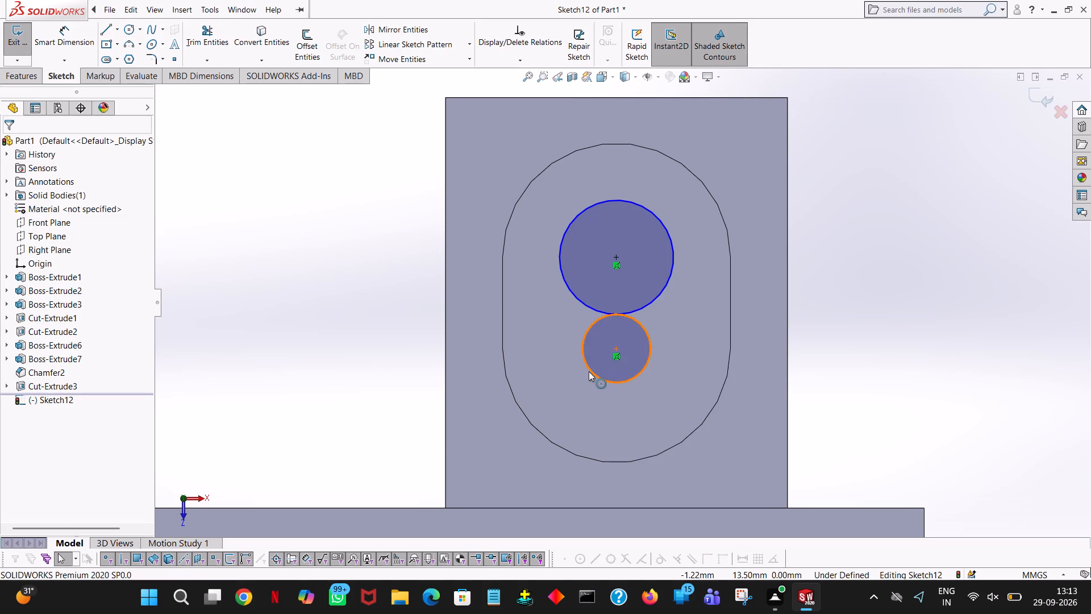
Set the radius of the circle nearer the main block to 2.5 mm.
left_click(589, 371)
right_click(590, 371)
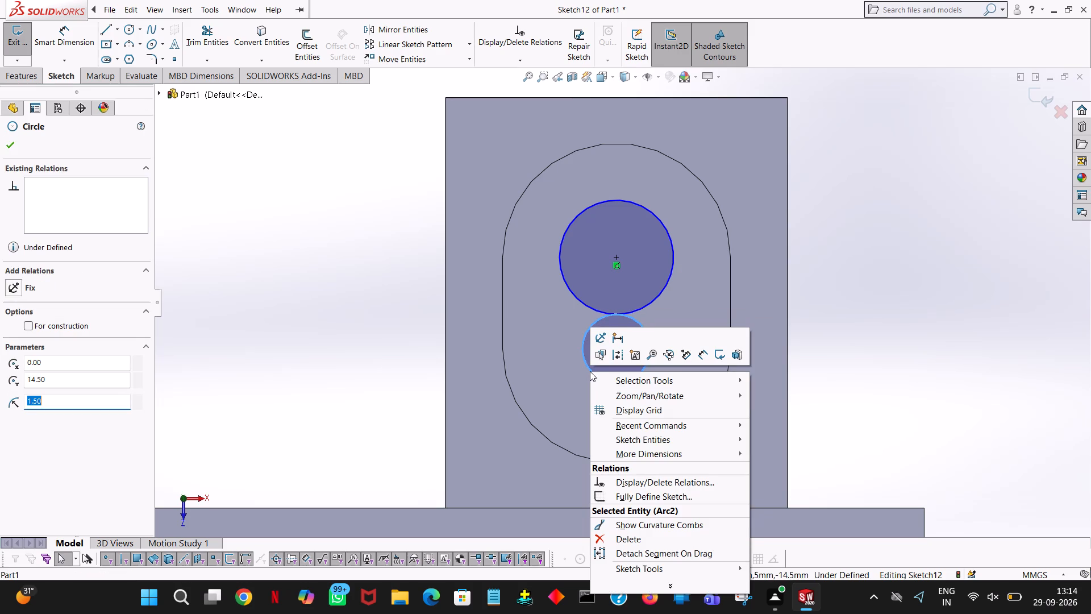
left_click(564, 377)
left_click(596, 375)
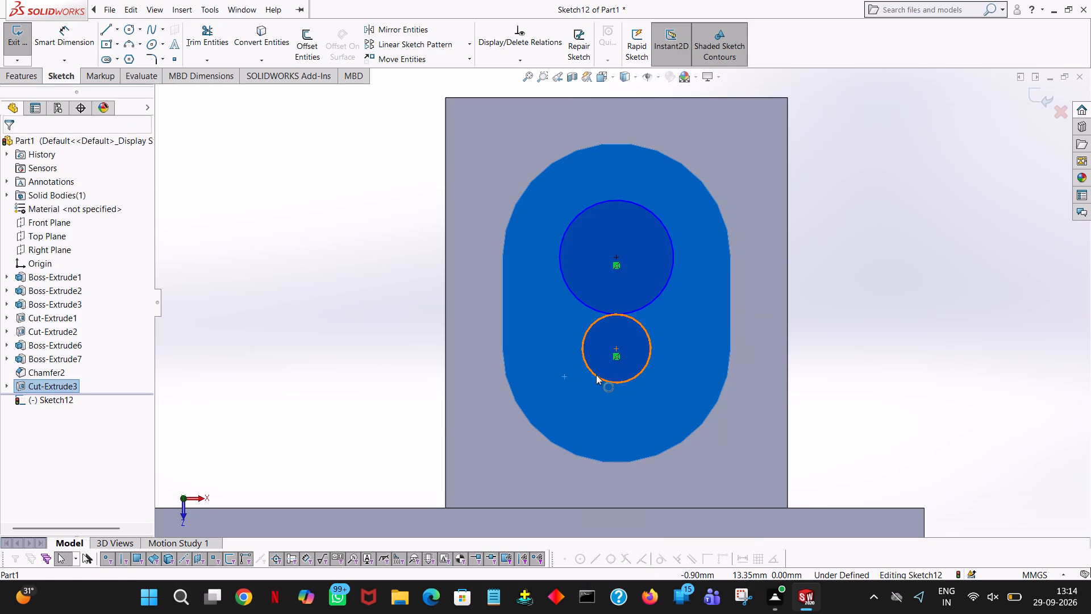
key("2")
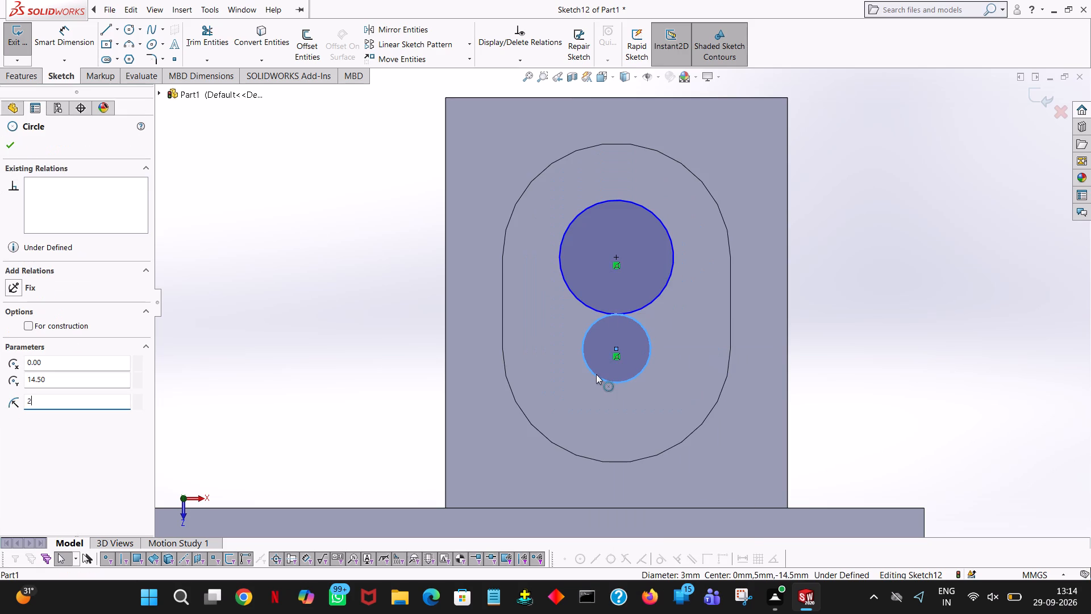
key("period")
key("5")
key("Return")
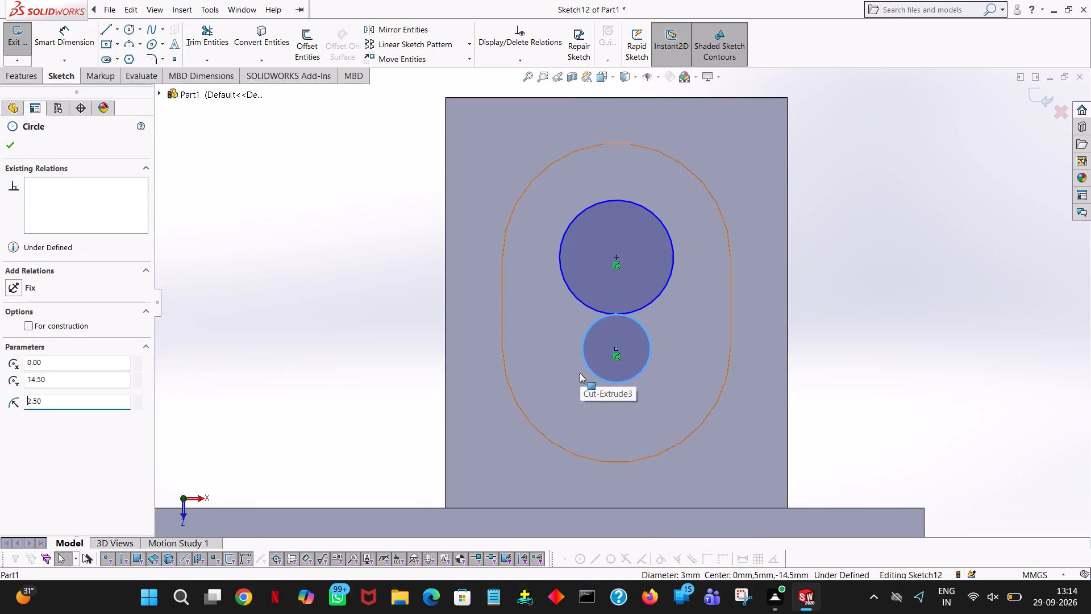
left_click(10, 150)
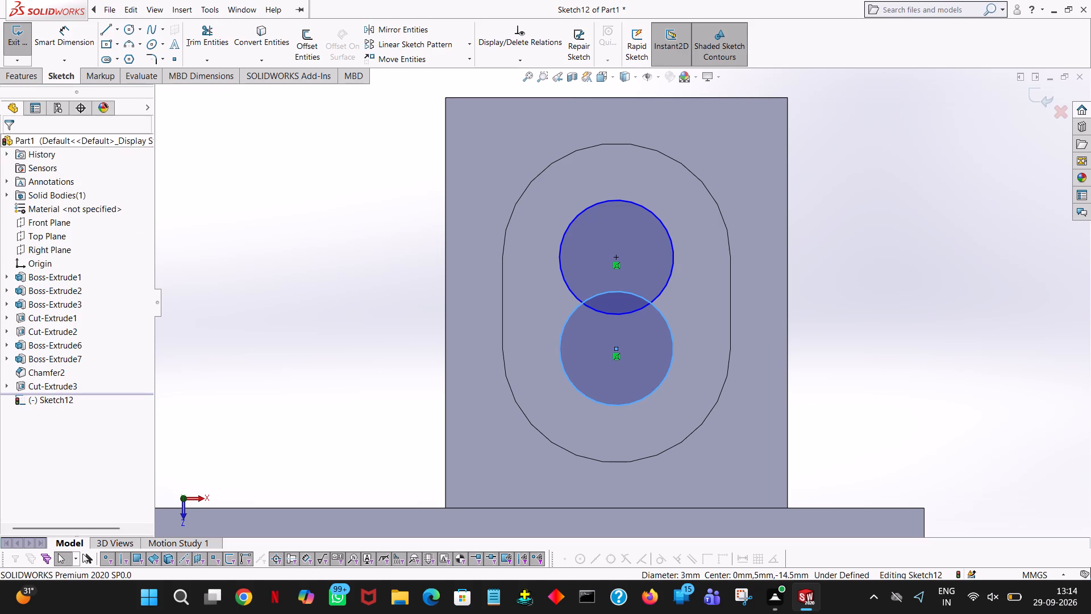
Draw two 4 mm vertical lines joining the matching side points of the two circles to form the inner slot's straight sides.
left_click(106, 28)
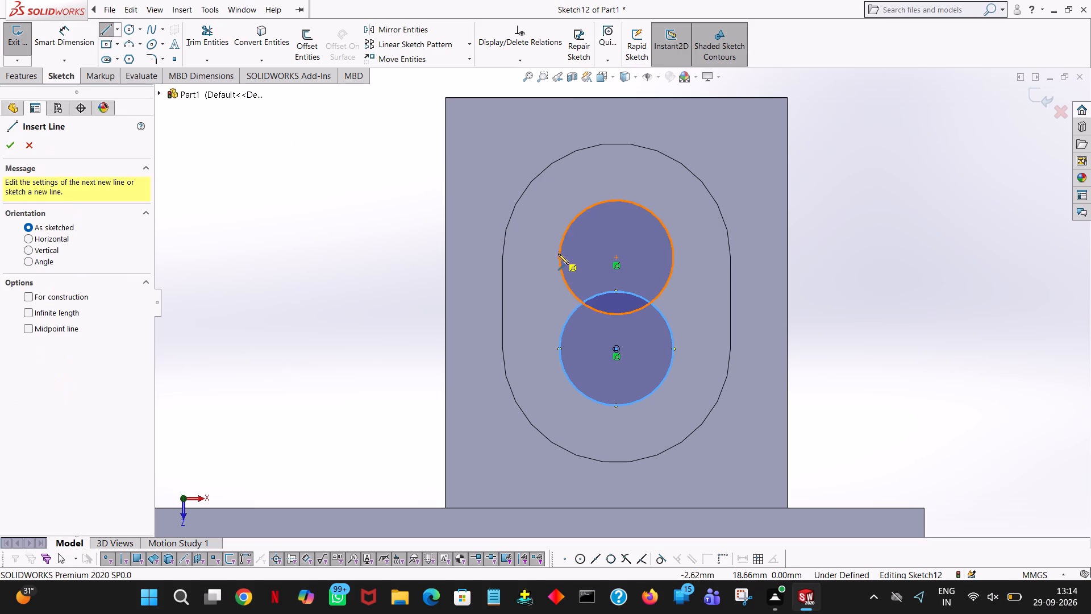
left_click(559, 257)
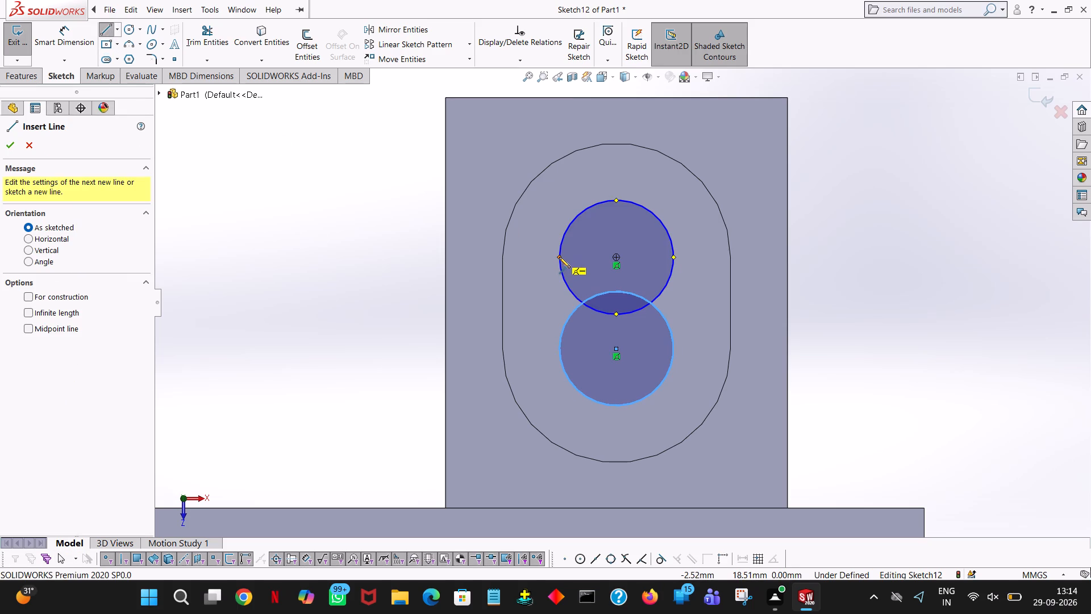
left_click(559, 350)
right_click(559, 350)
left_click(584, 360)
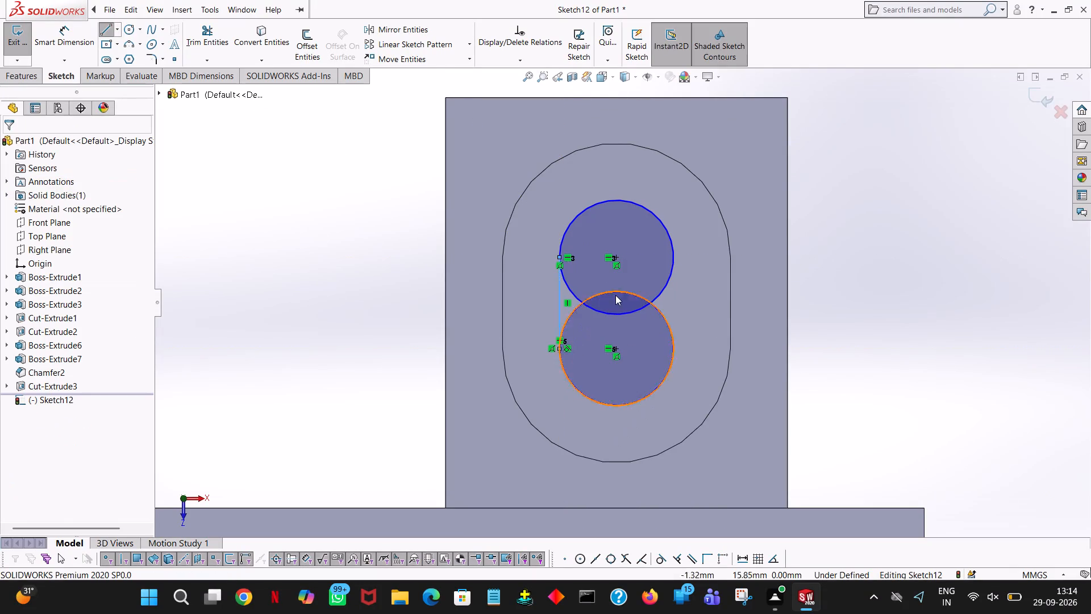
left_click(103, 32)
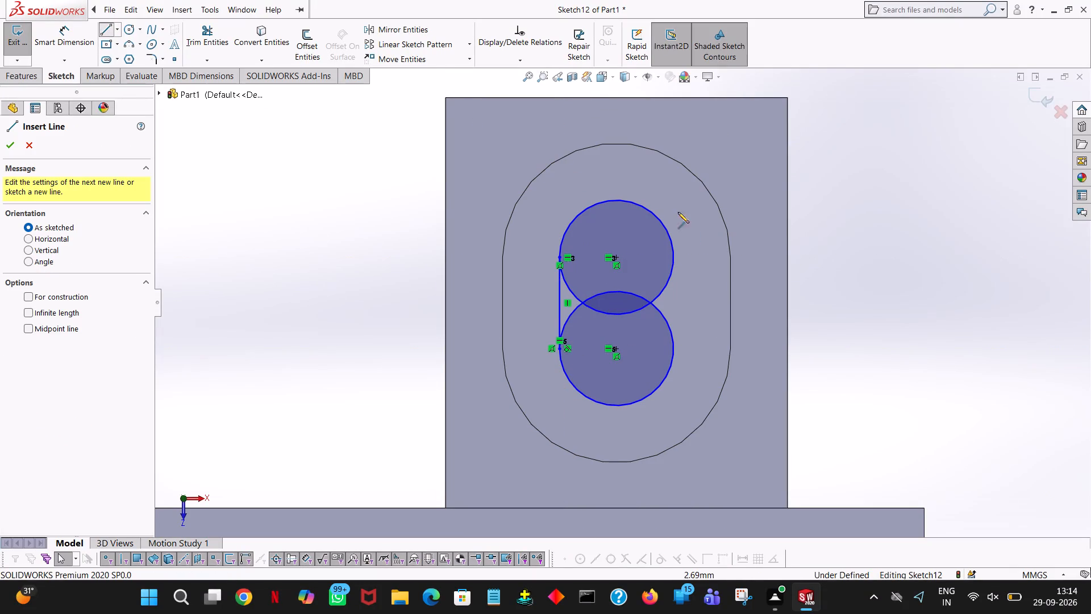
left_click(674, 256)
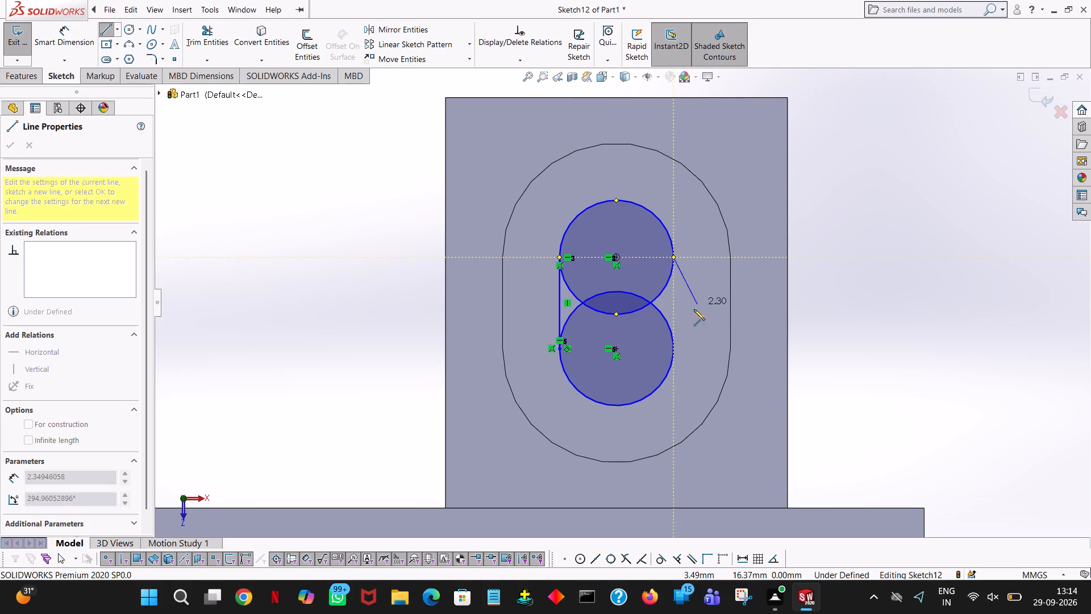
left_click(674, 350)
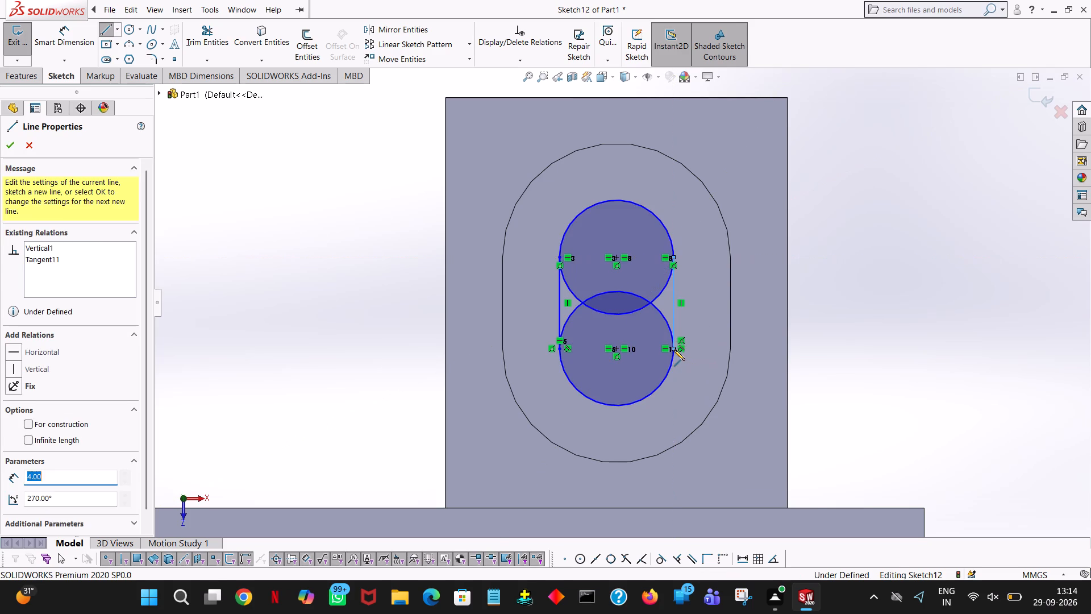
right_click(674, 350)
left_click(701, 358)
Trim away the inner arcs of both circles, leaving a closed round-ended slot profile.
left_click(203, 41)
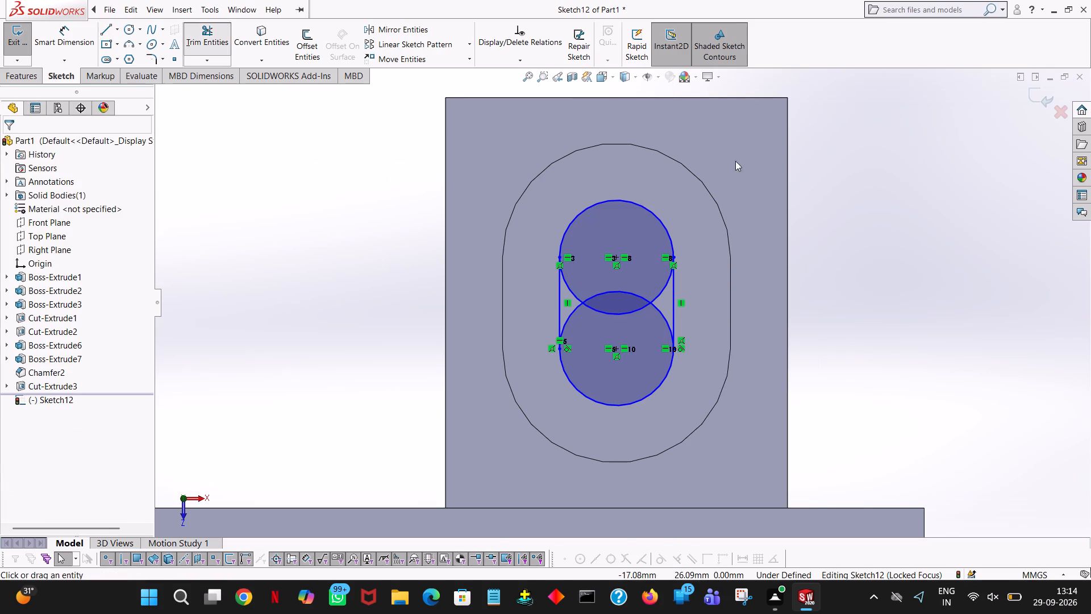
left_click(661, 296)
left_click(637, 309)
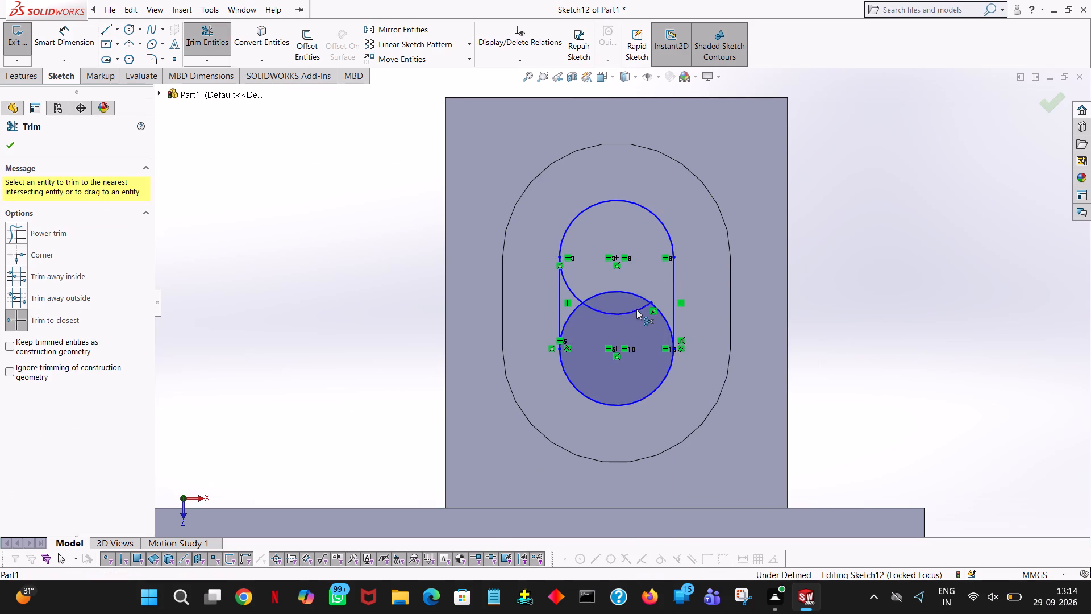
left_click(569, 291)
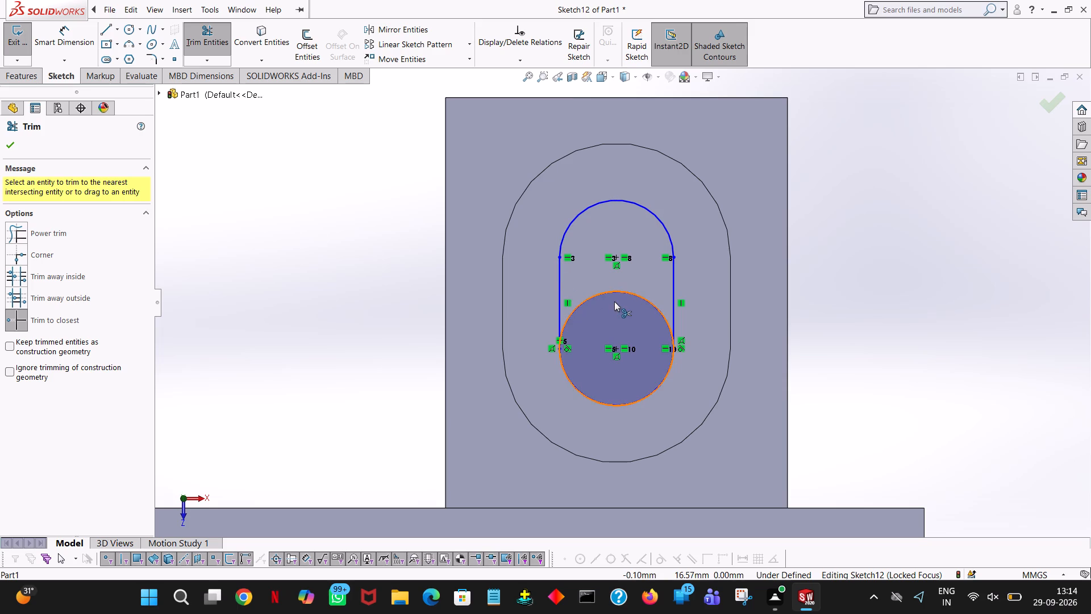
left_click(623, 292)
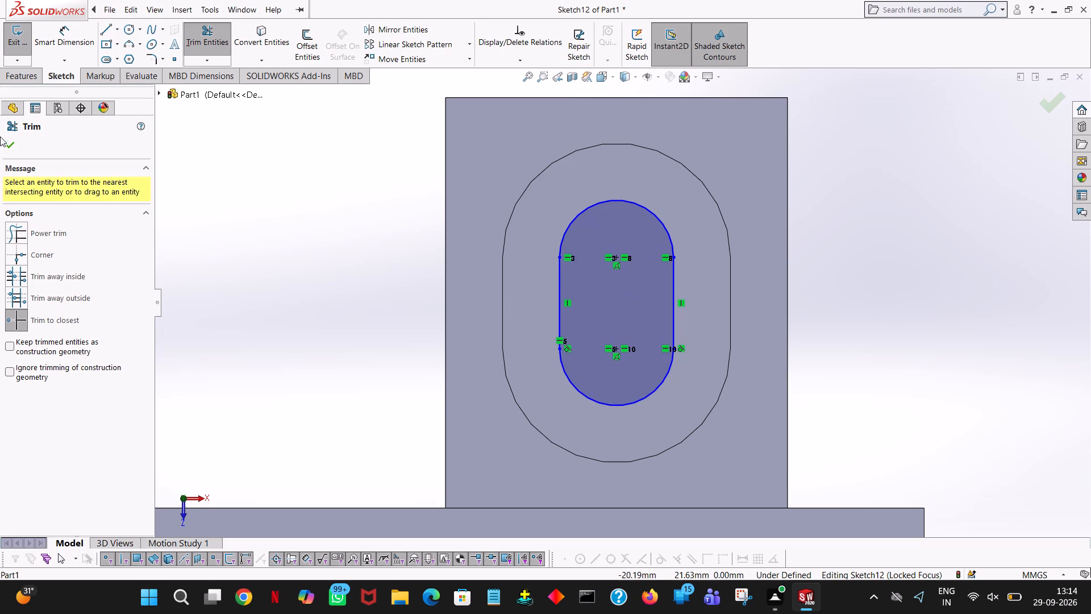
left_click(9, 147)
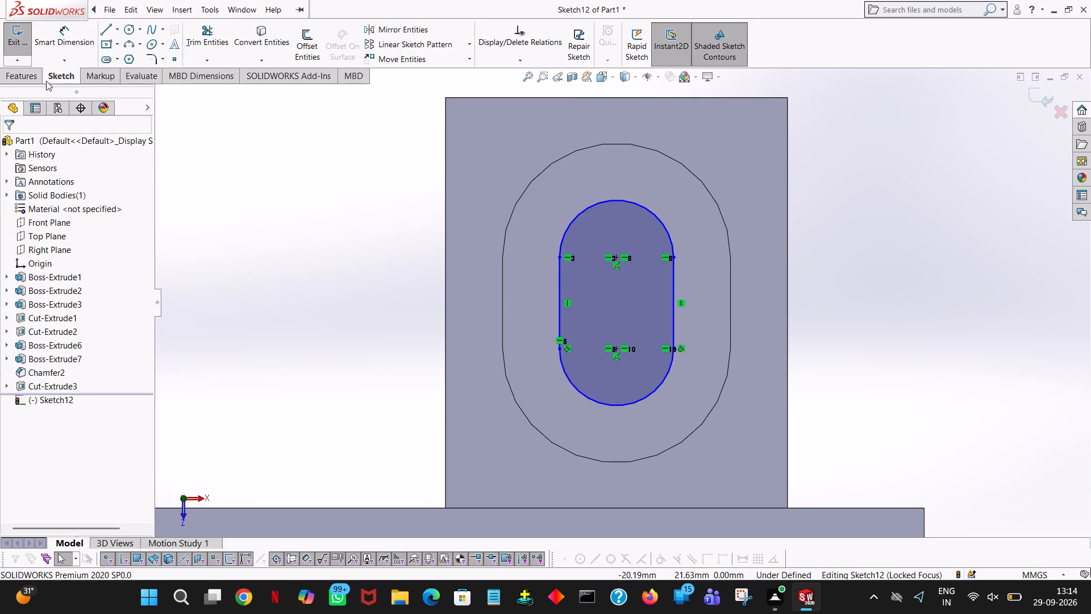
Cut the inner slot profile 11 mm deep through the boss with a blind Extruded Cut.
left_click(31, 77)
left_click(195, 40)
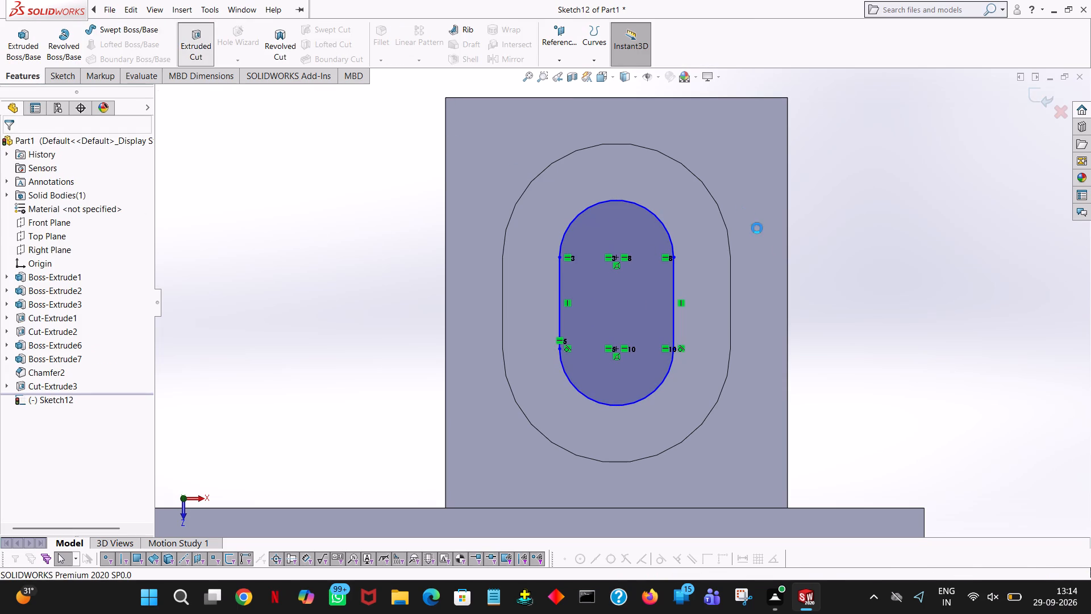
middle_click_drag(939, 279, 818, 308)
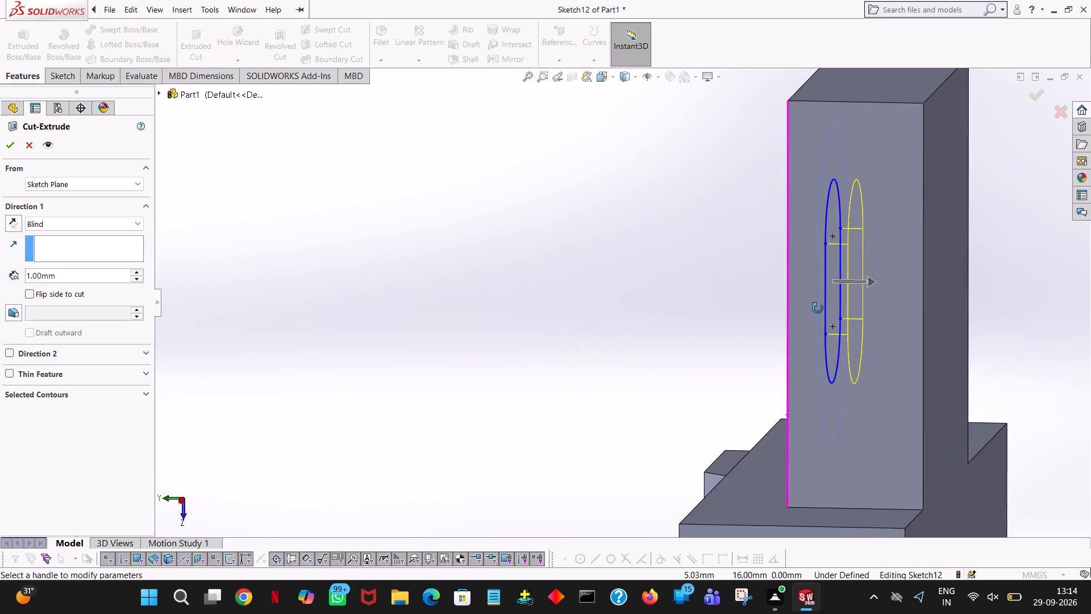
middle_click_drag(818, 308, 818, 308)
left_click_drag(870, 280, 1077, 286)
left_click(12, 148)
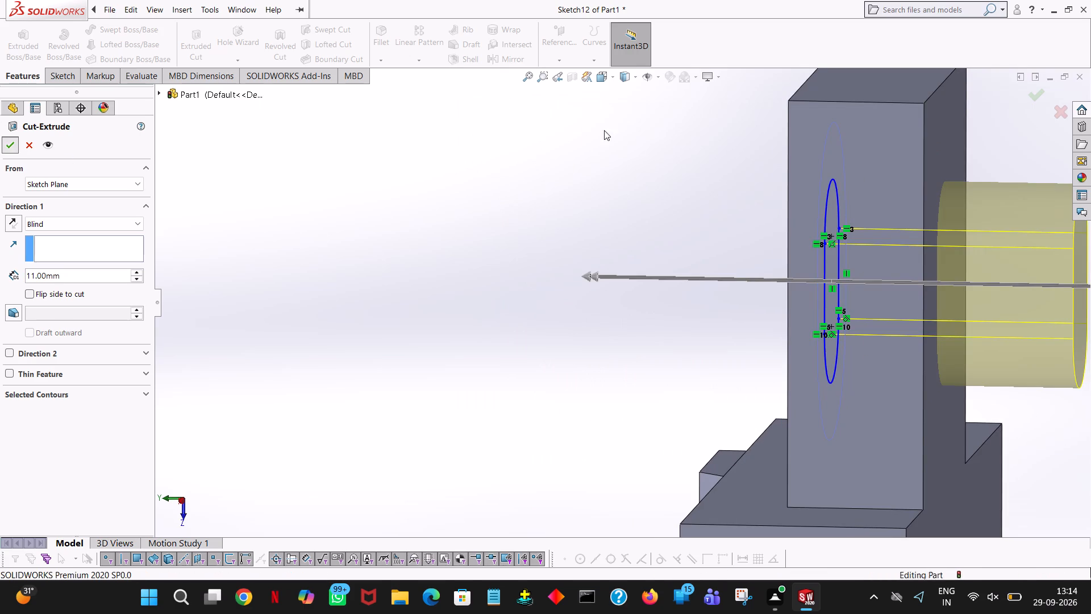
scroll(680, 285, "down", 4, "ctrl")
scroll(680, 285, "up", 10, "ctrl")
middle_click_drag(827, 324, 837, 327)
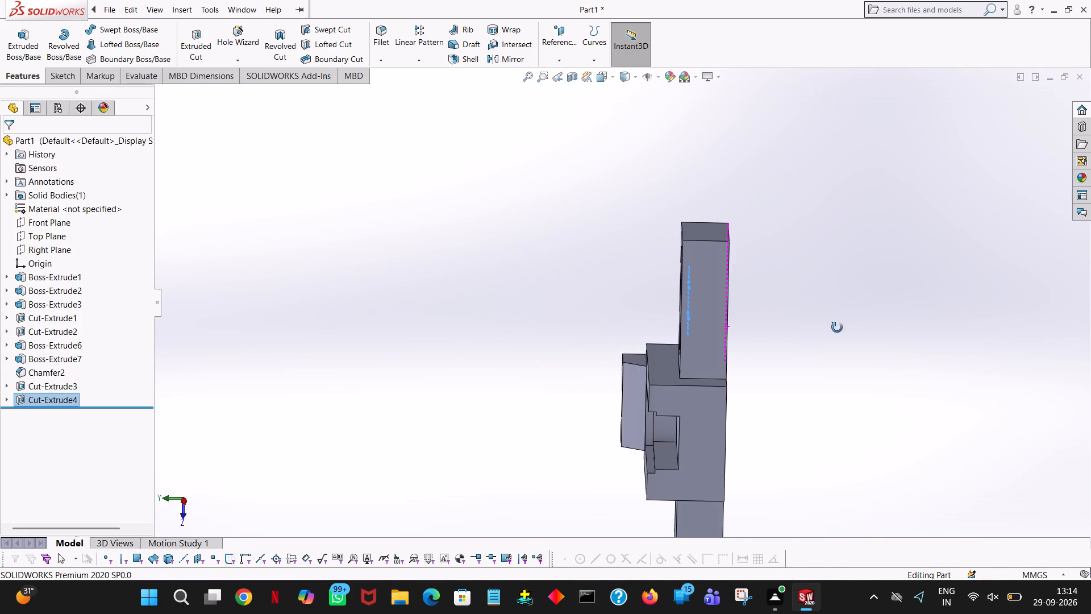
middle_click_drag(837, 327, 833, 309)
left_click(834, 296)
Create a reference plane offset 3 mm from the Top Plane, passing through the crosswise boss.
middle_click_drag(848, 250, 897, 252)
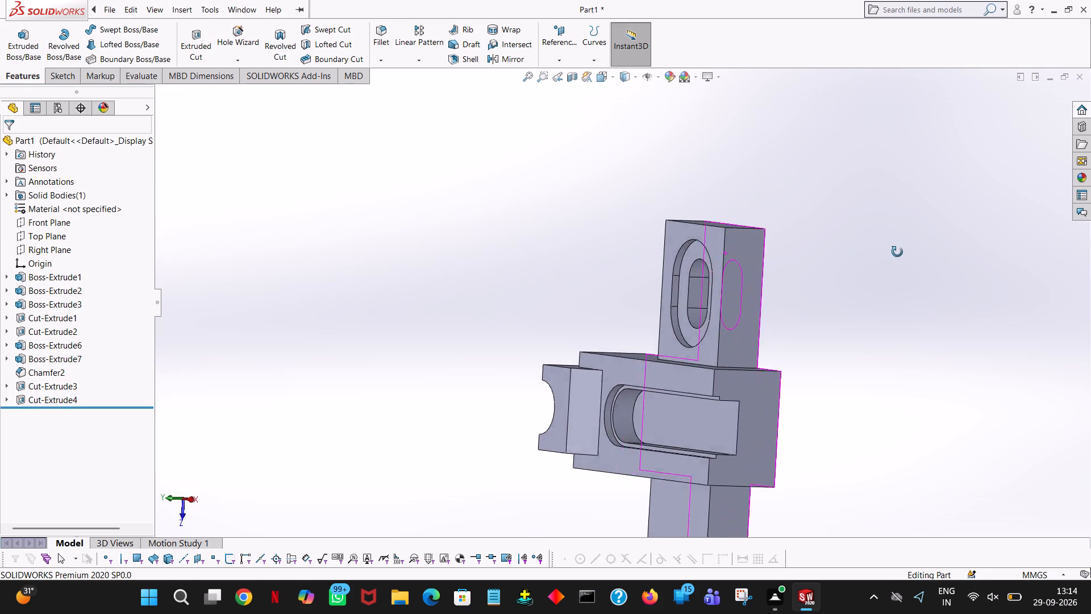
middle_click_drag(897, 252, 822, 318)
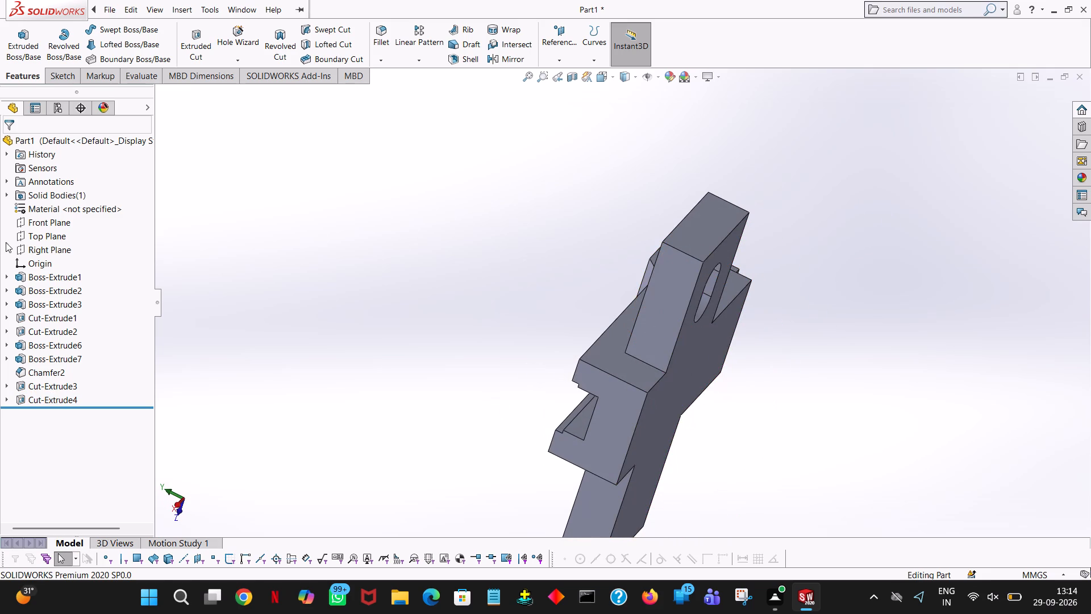
left_click(44, 254)
middle_click_drag(356, 279, 371, 345)
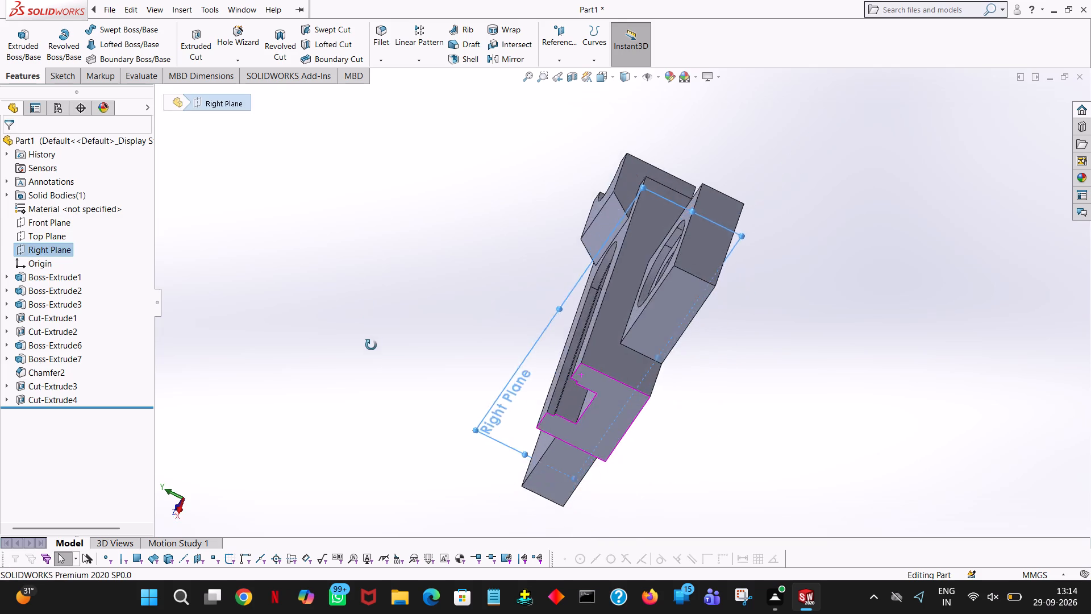
middle_click_drag(371, 345, 398, 458)
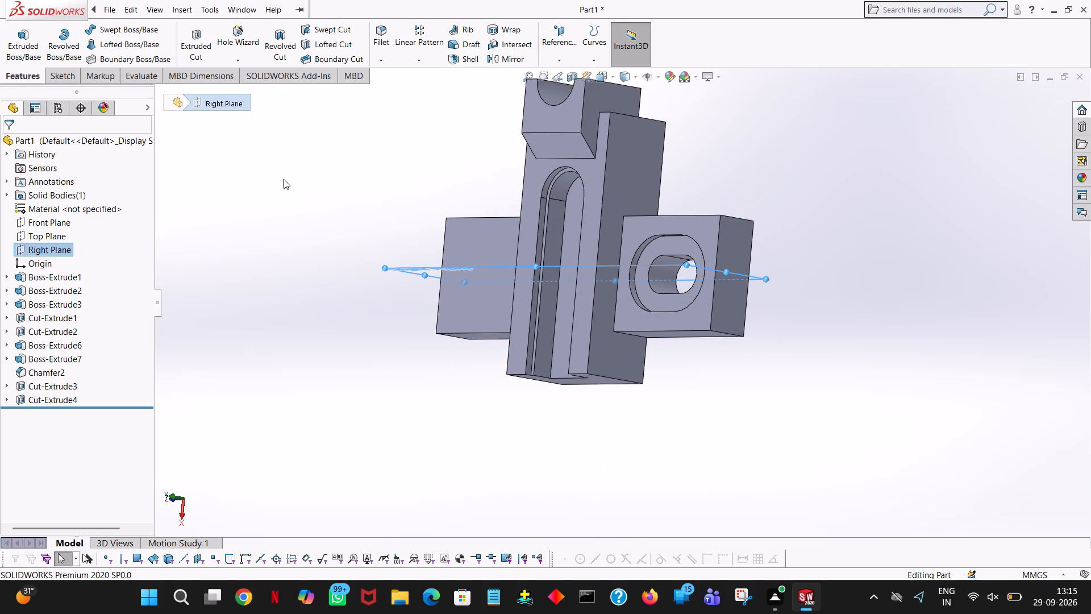
left_click(289, 179)
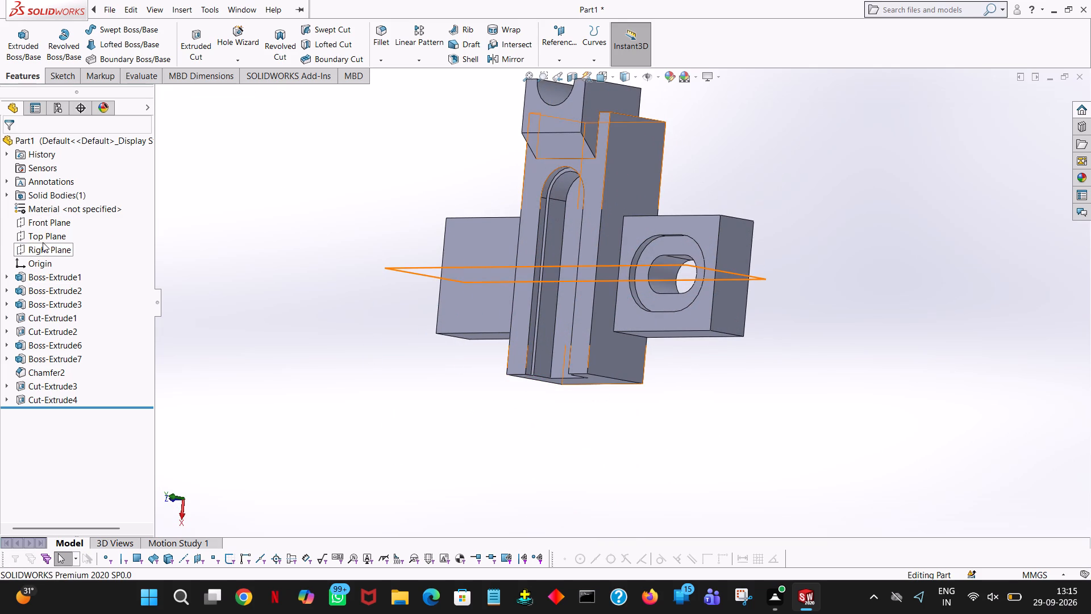
left_click(43, 242)
middle_click_drag(196, 310, 253, 39)
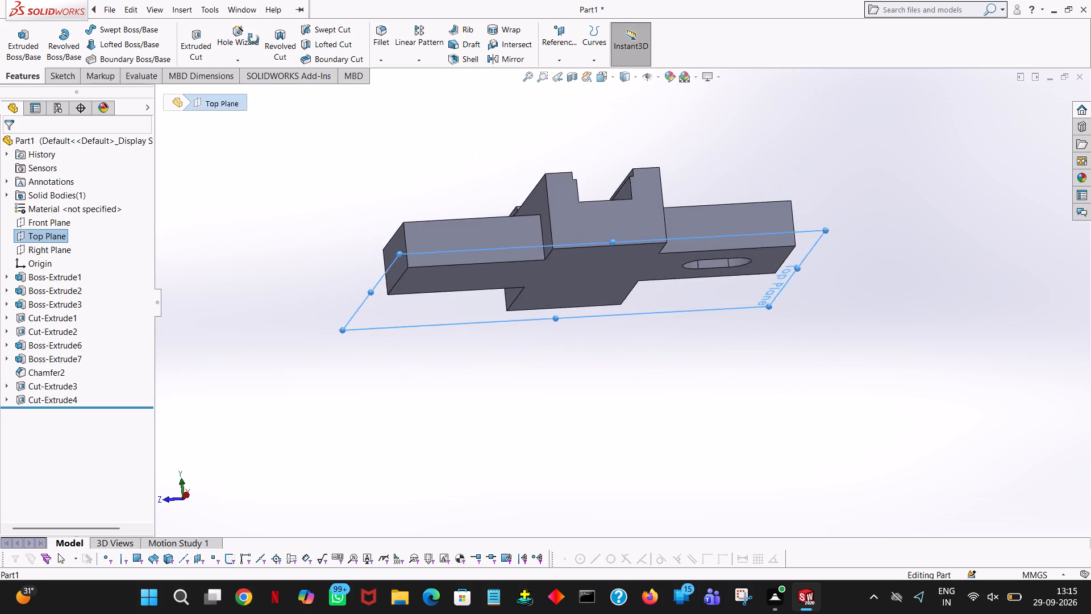
middle_click_drag(253, 39, 253, 68)
left_click(549, 62)
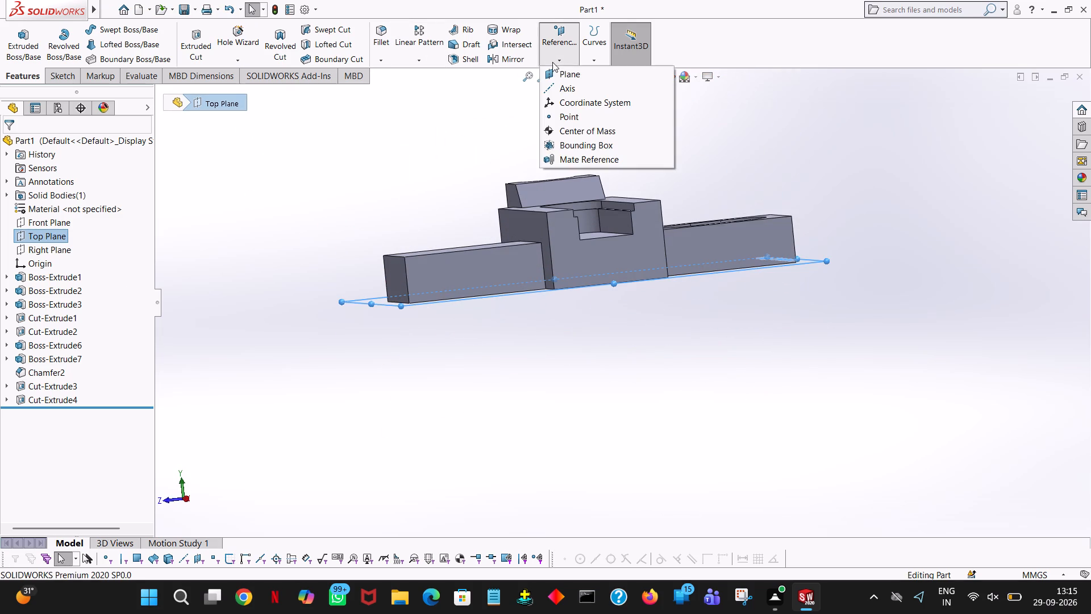
left_click(558, 70)
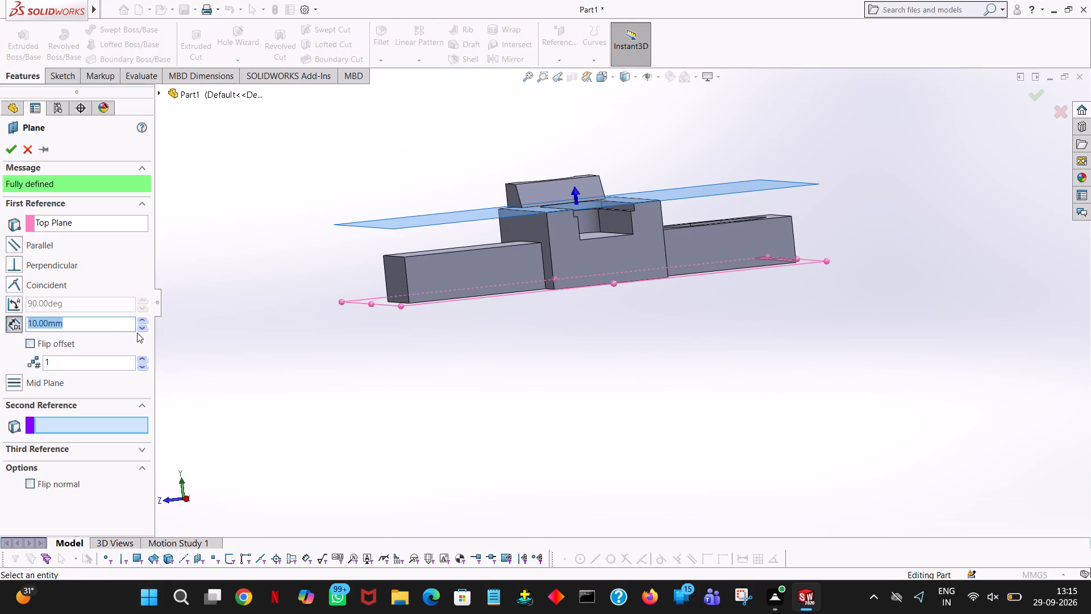
key("3")
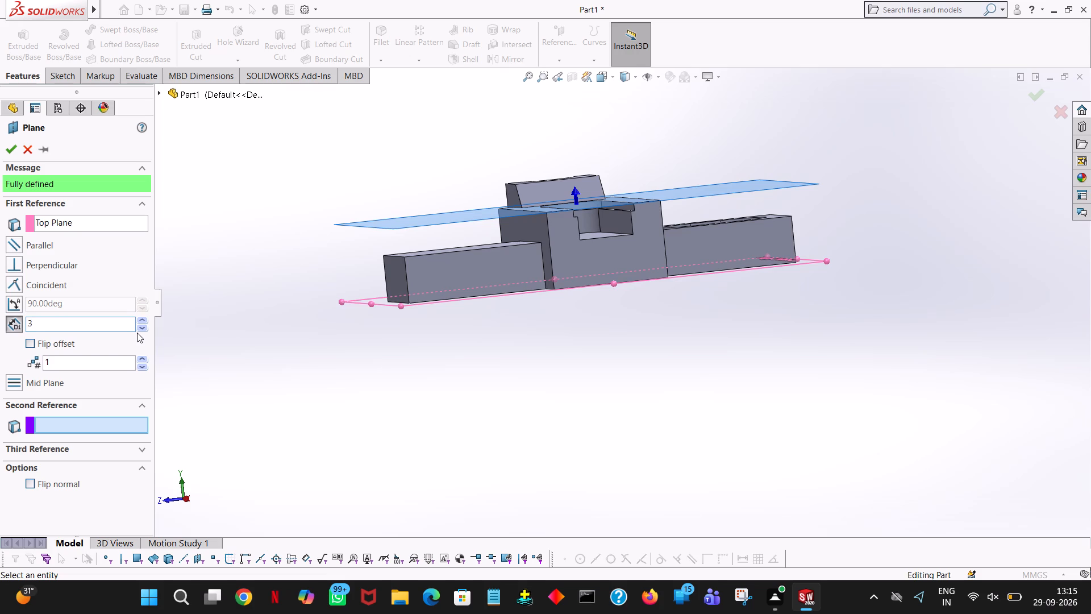
left_click(269, 273)
middle_click_drag(269, 273, 246, 283)
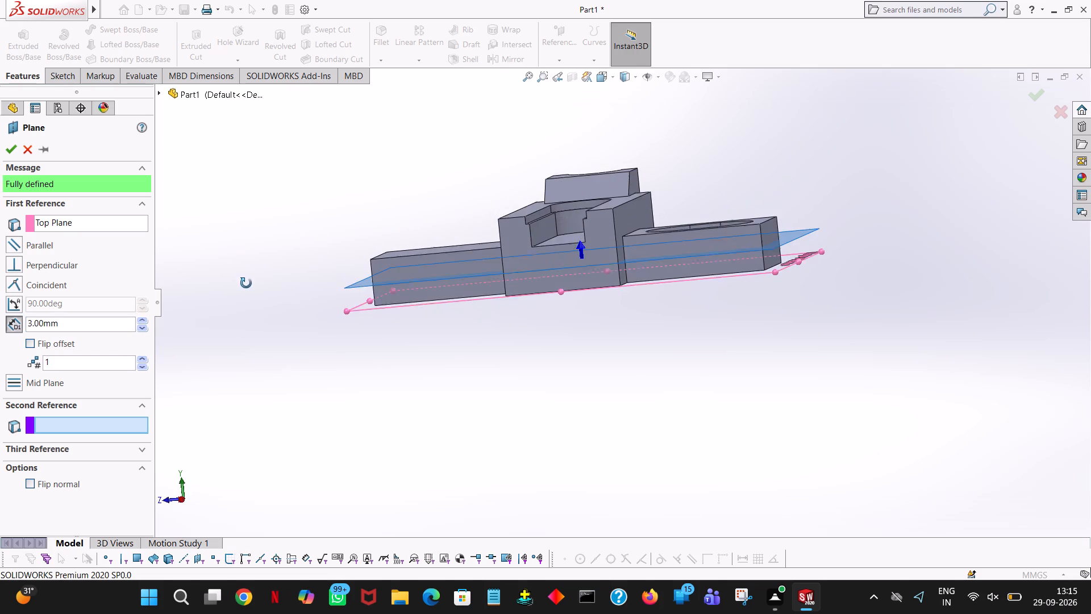
middle_click_drag(246, 283, 246, 285)
left_click(7, 148)
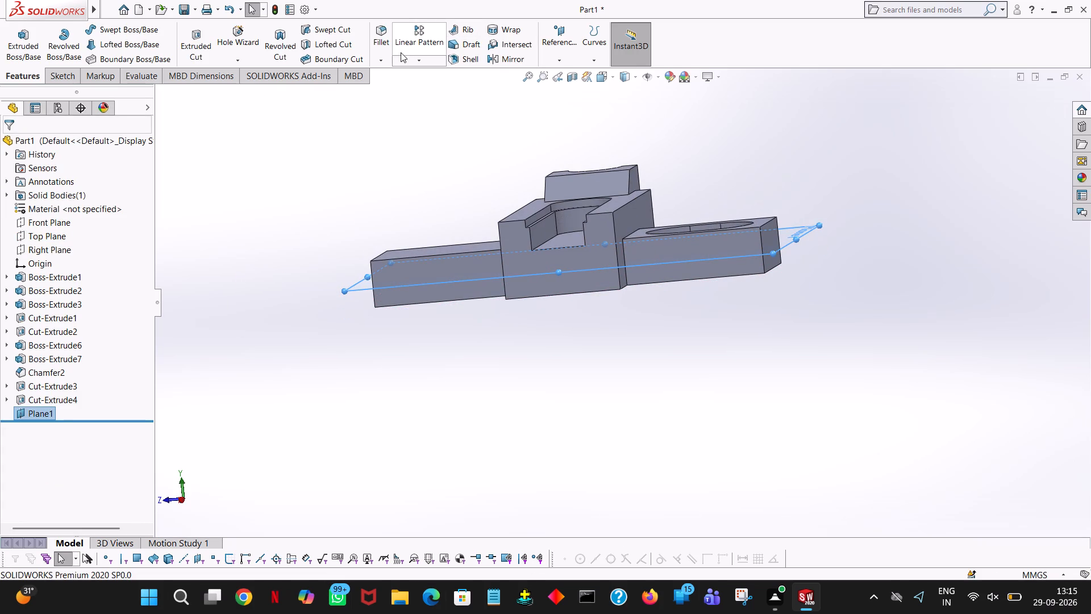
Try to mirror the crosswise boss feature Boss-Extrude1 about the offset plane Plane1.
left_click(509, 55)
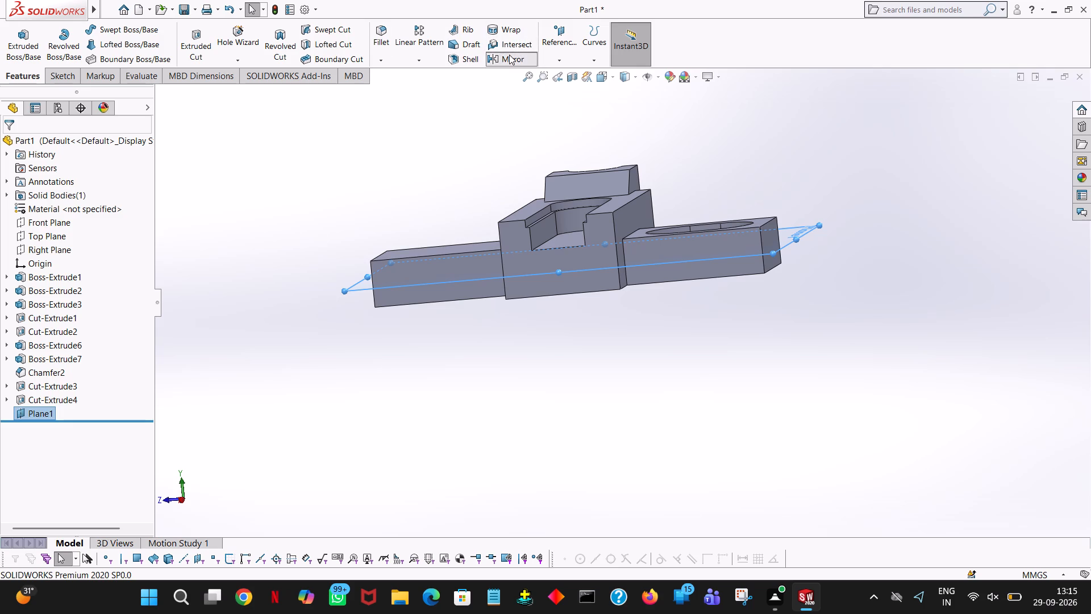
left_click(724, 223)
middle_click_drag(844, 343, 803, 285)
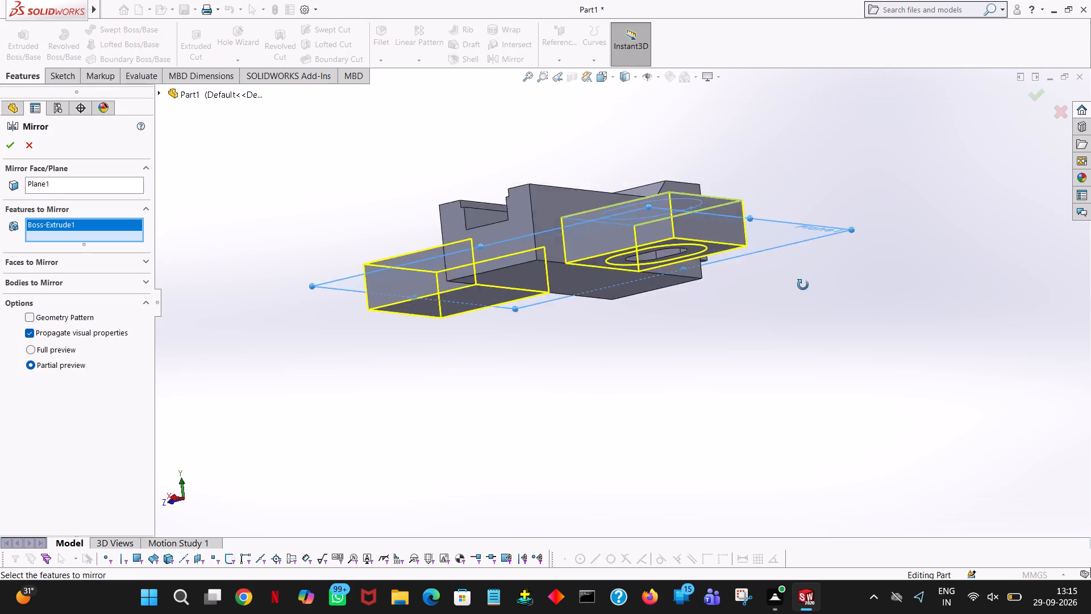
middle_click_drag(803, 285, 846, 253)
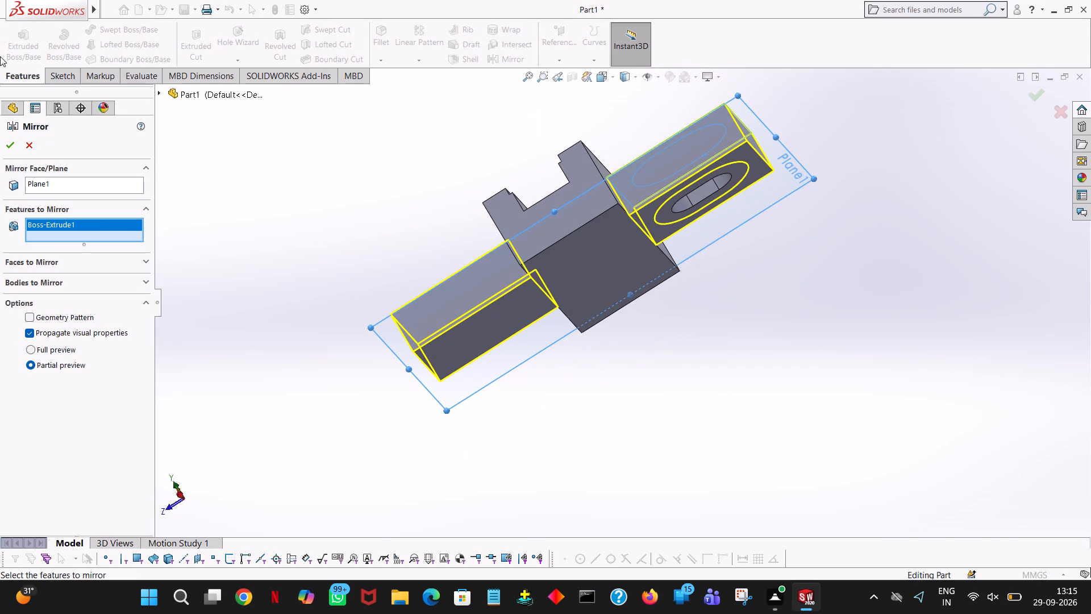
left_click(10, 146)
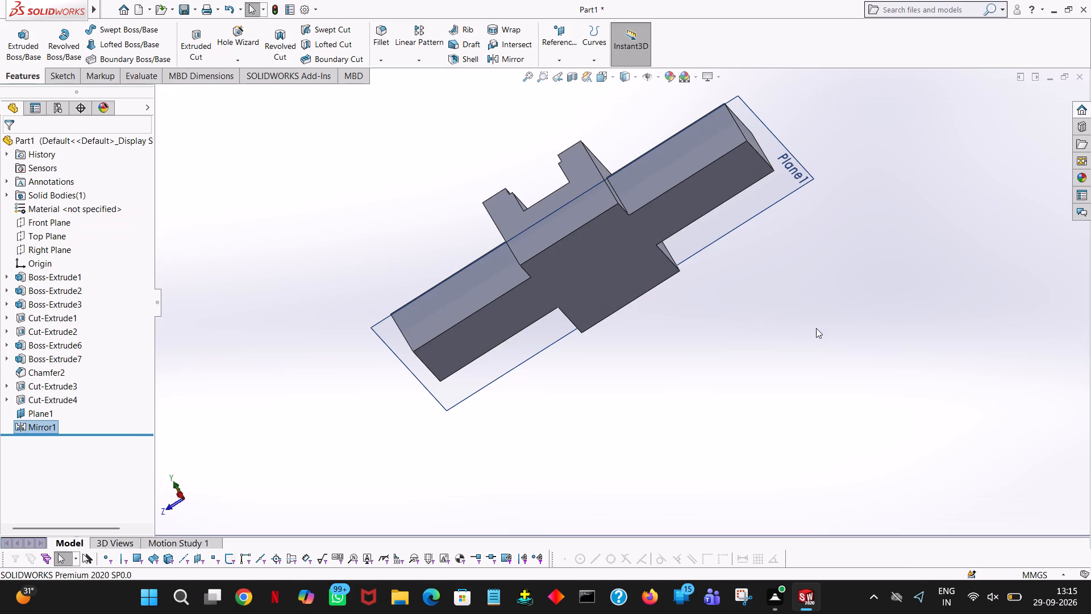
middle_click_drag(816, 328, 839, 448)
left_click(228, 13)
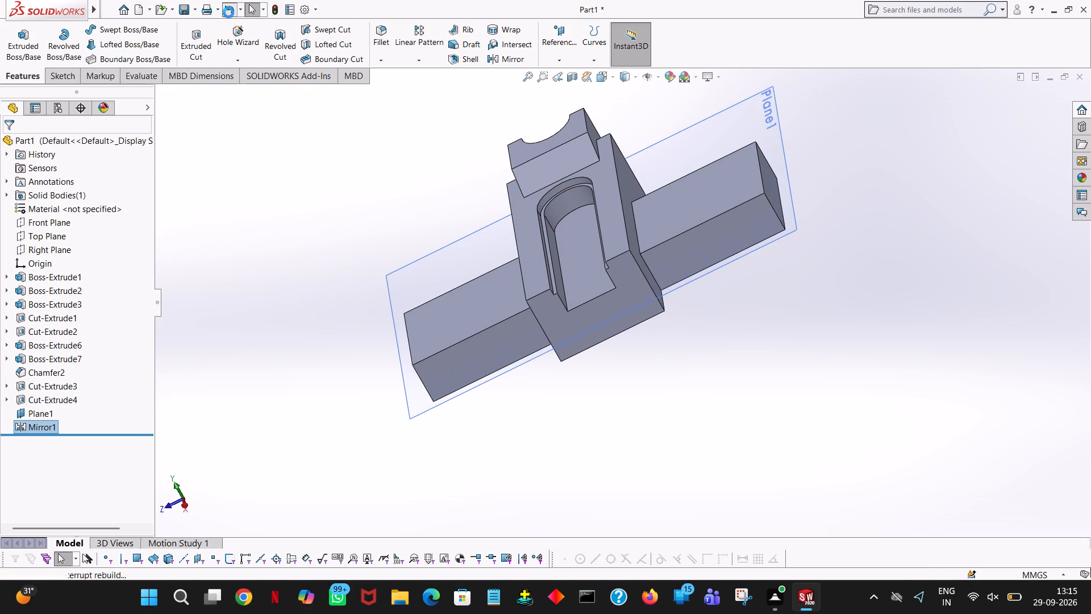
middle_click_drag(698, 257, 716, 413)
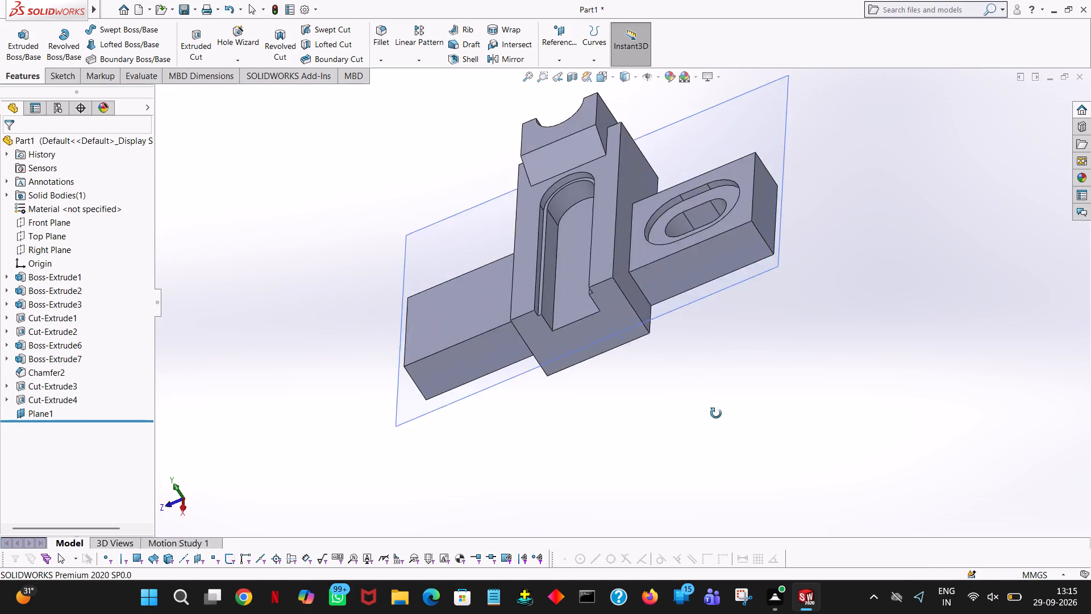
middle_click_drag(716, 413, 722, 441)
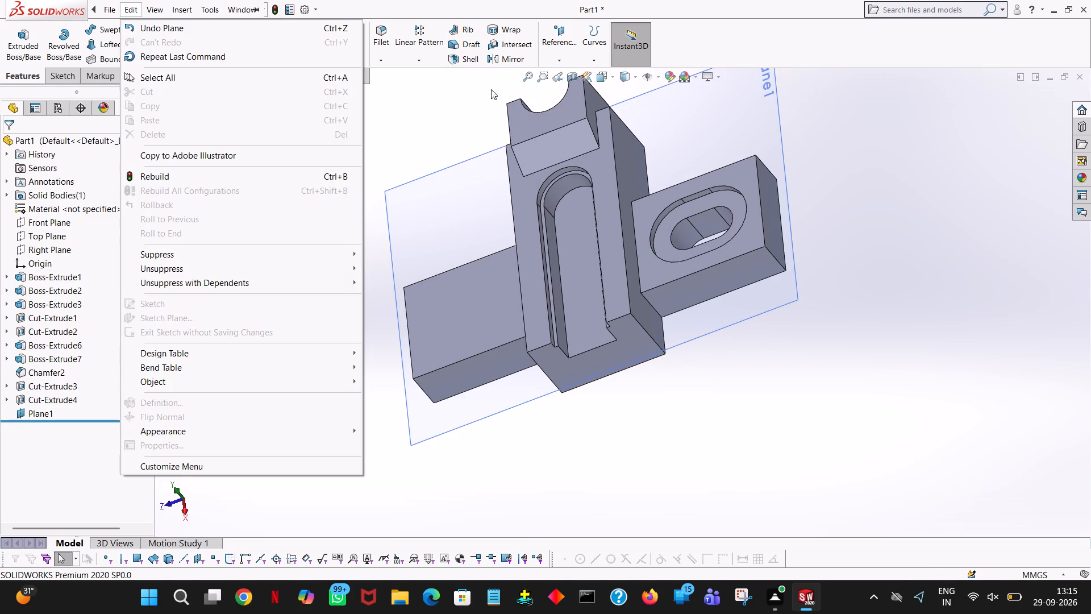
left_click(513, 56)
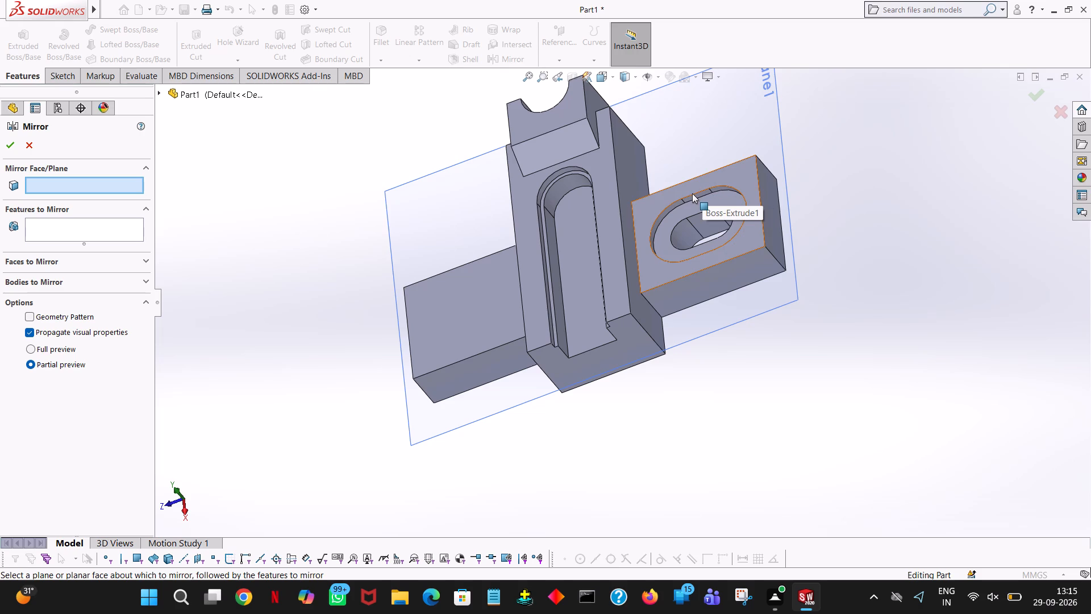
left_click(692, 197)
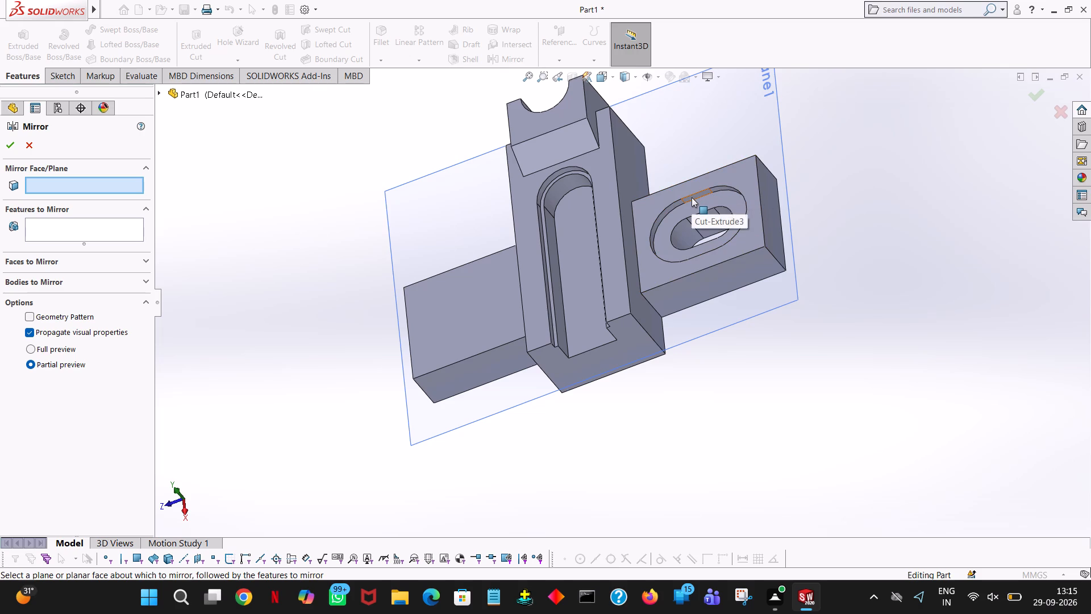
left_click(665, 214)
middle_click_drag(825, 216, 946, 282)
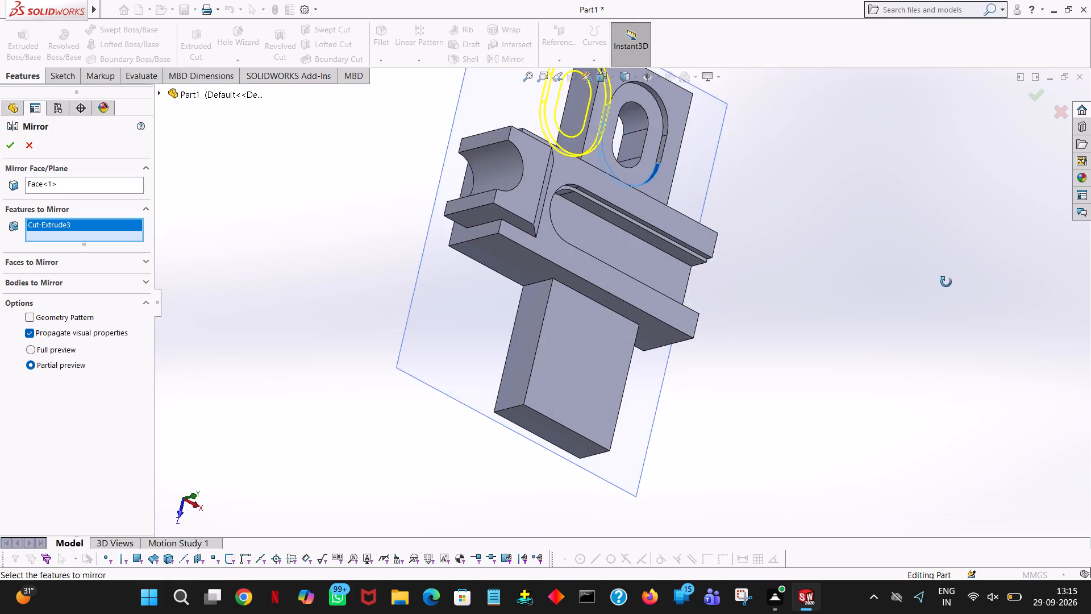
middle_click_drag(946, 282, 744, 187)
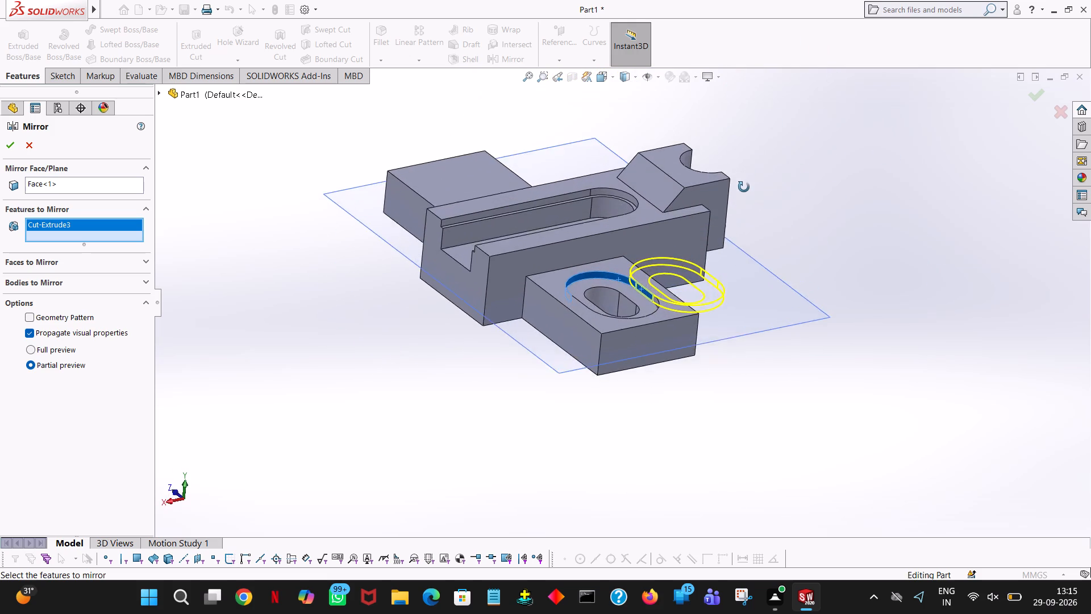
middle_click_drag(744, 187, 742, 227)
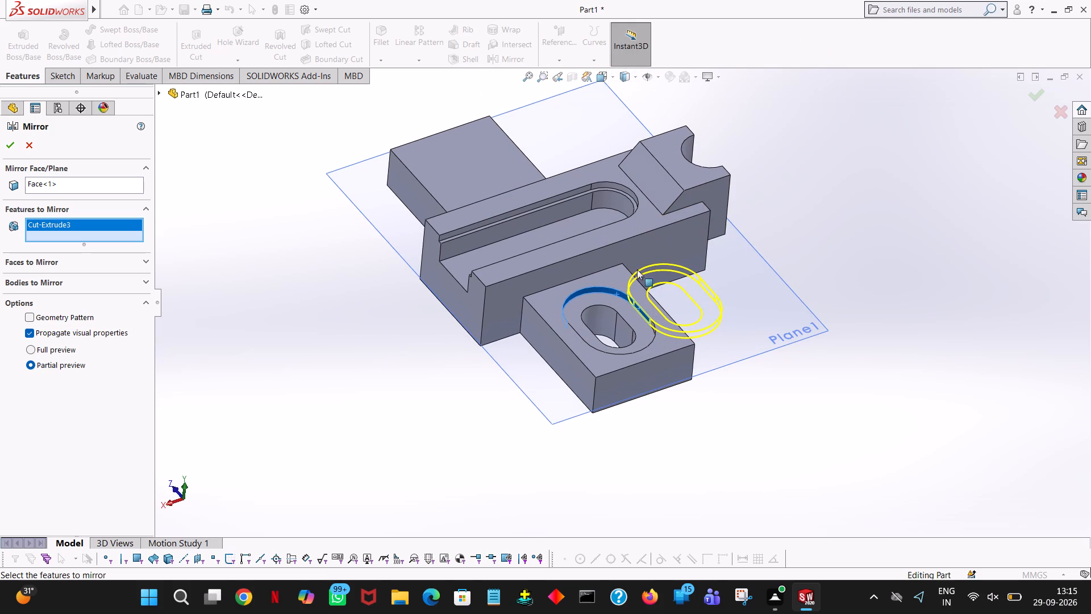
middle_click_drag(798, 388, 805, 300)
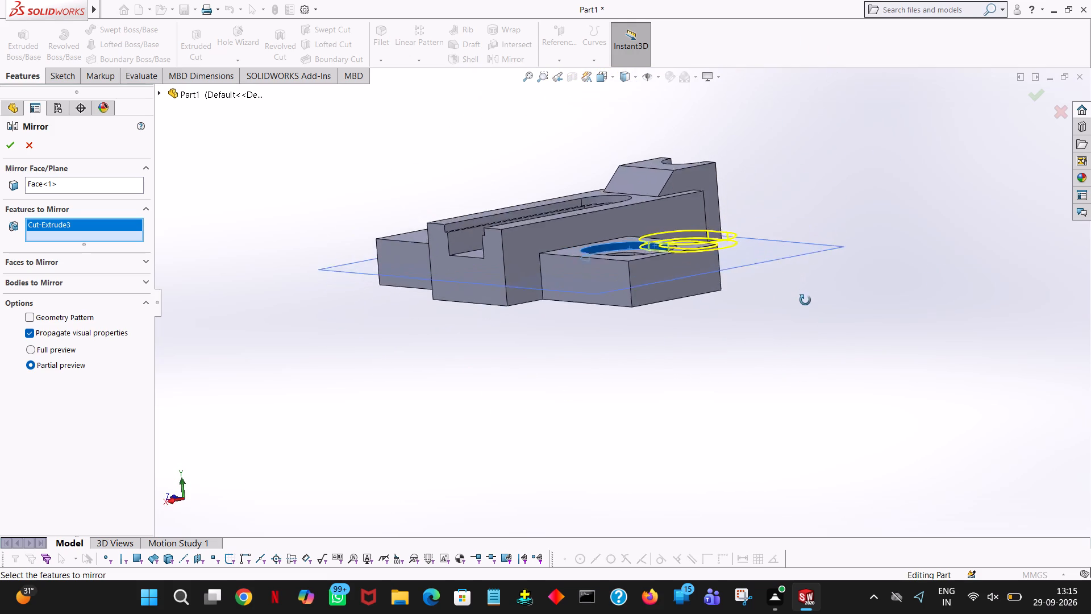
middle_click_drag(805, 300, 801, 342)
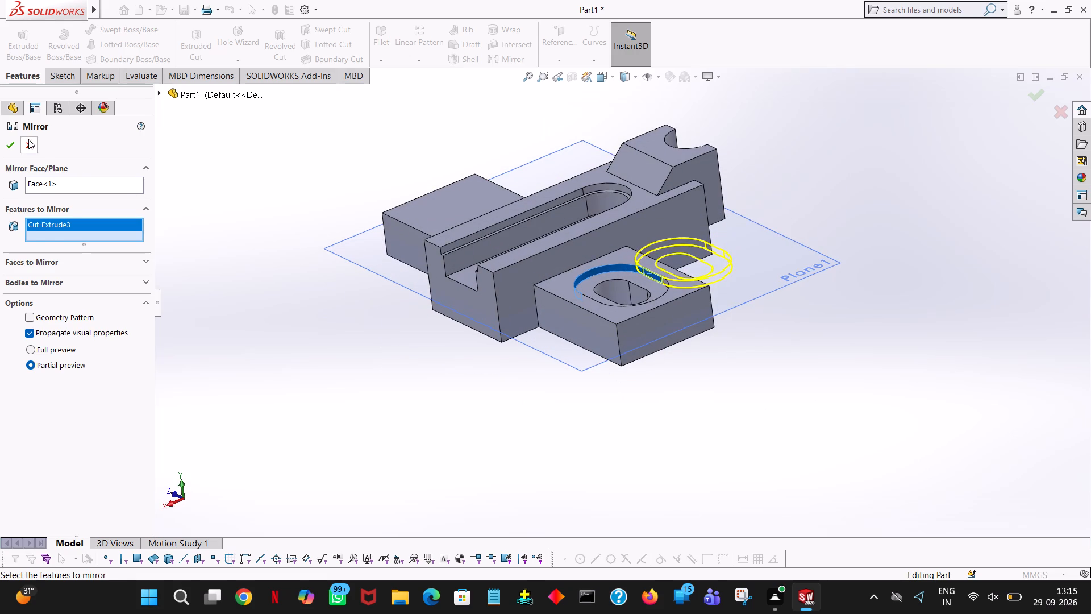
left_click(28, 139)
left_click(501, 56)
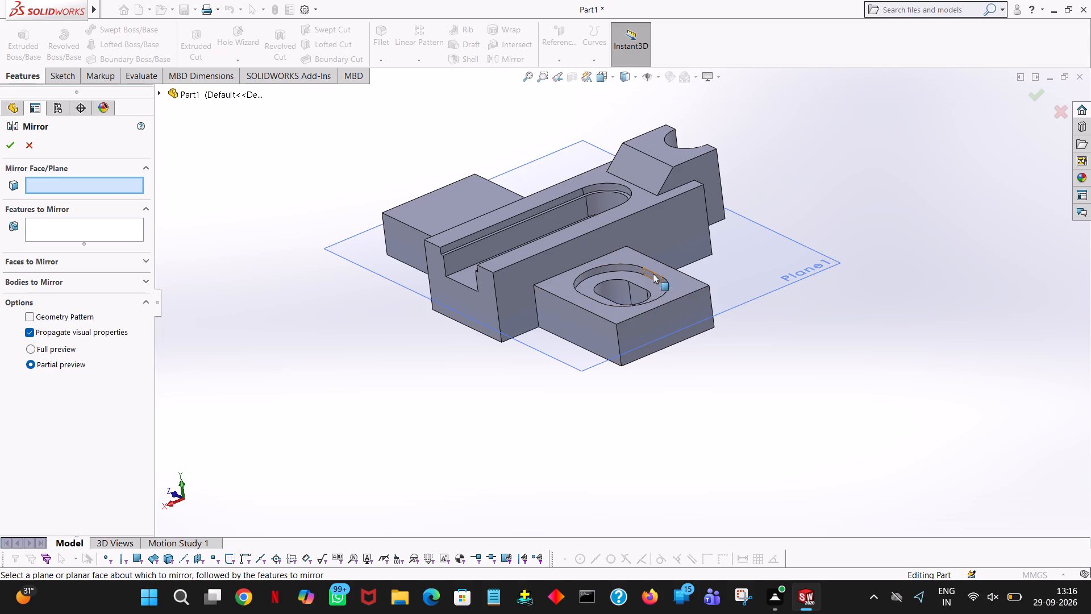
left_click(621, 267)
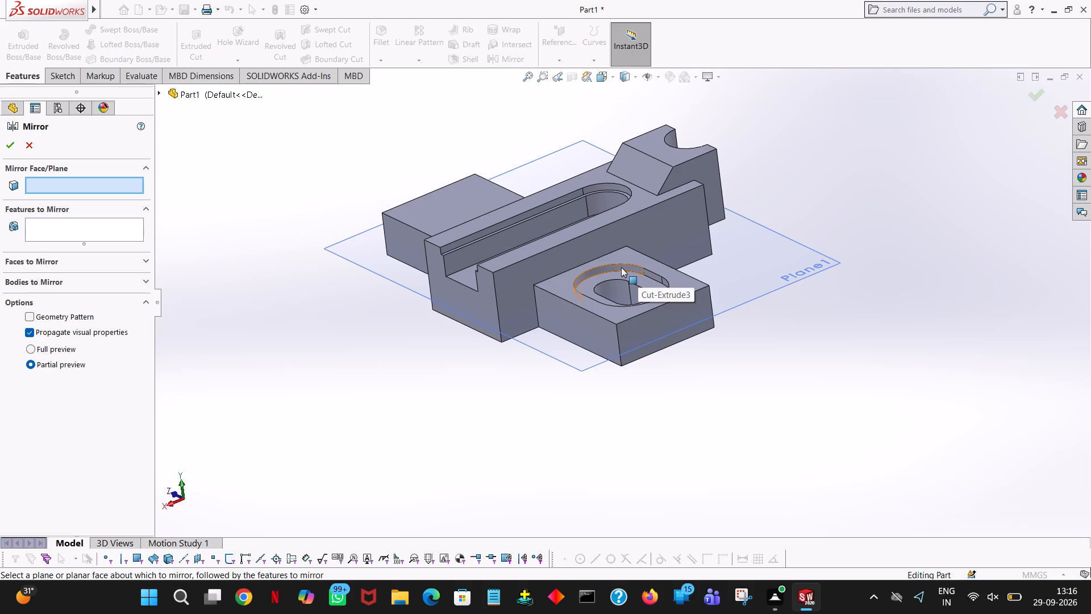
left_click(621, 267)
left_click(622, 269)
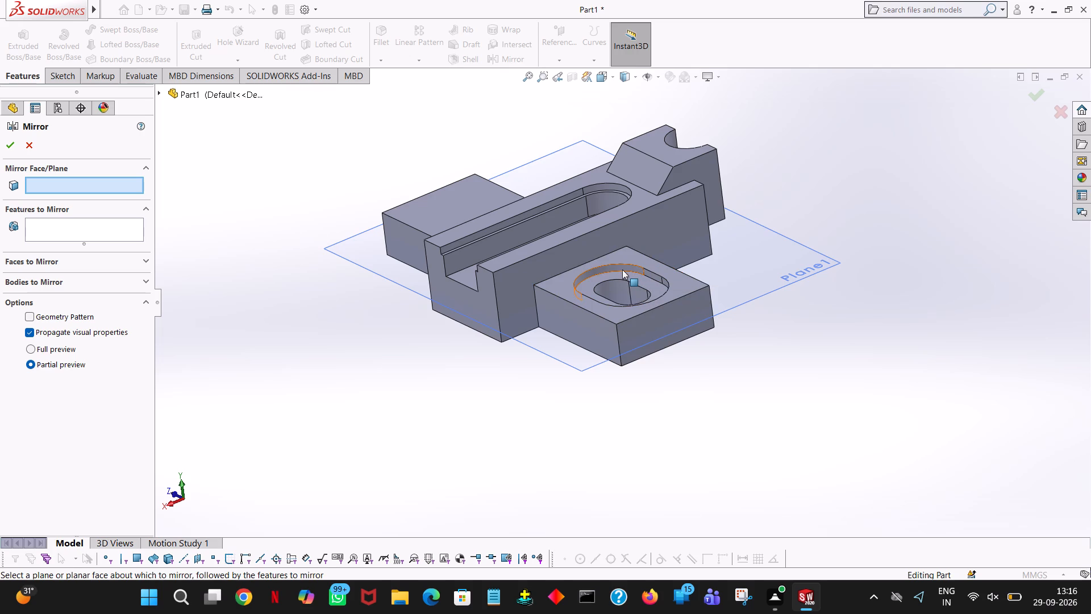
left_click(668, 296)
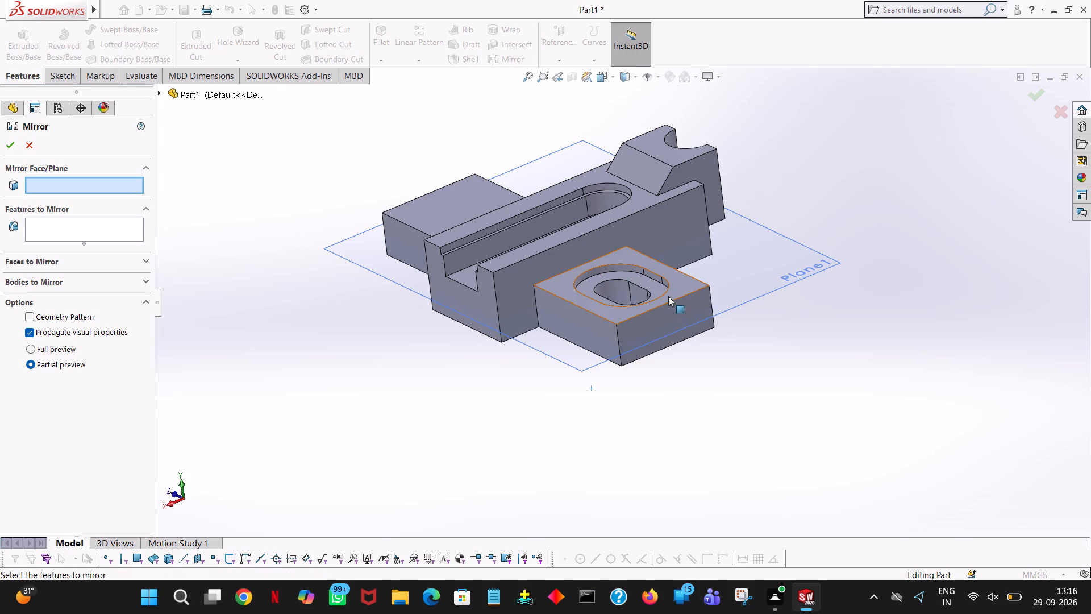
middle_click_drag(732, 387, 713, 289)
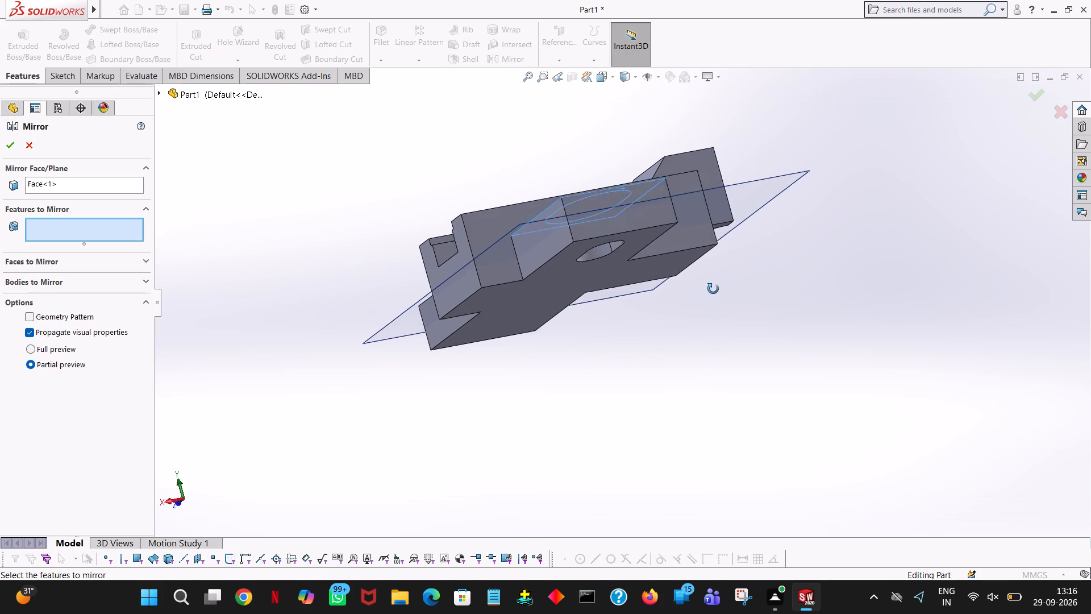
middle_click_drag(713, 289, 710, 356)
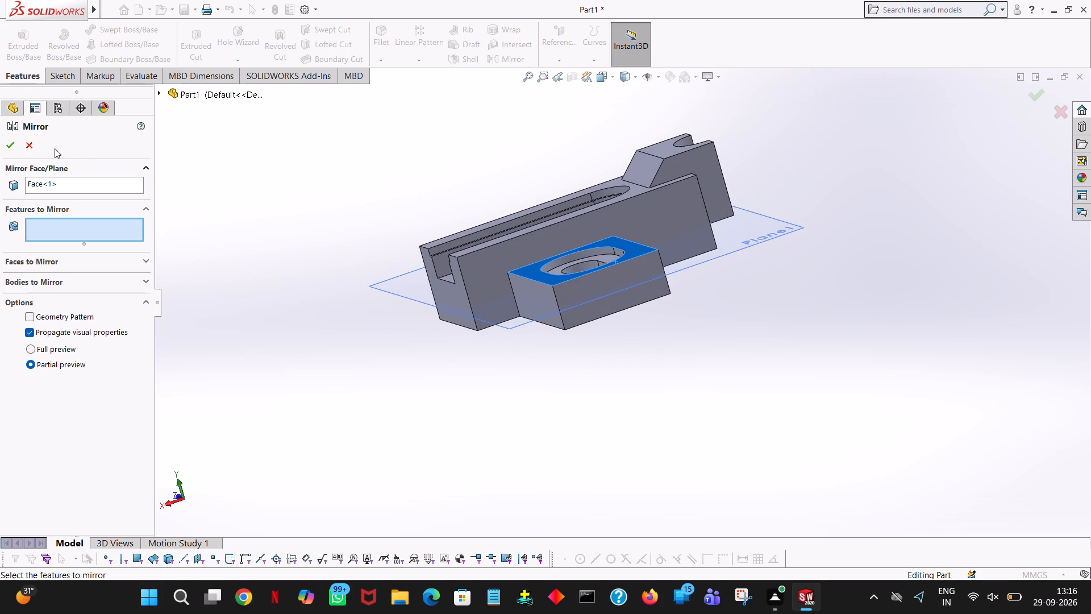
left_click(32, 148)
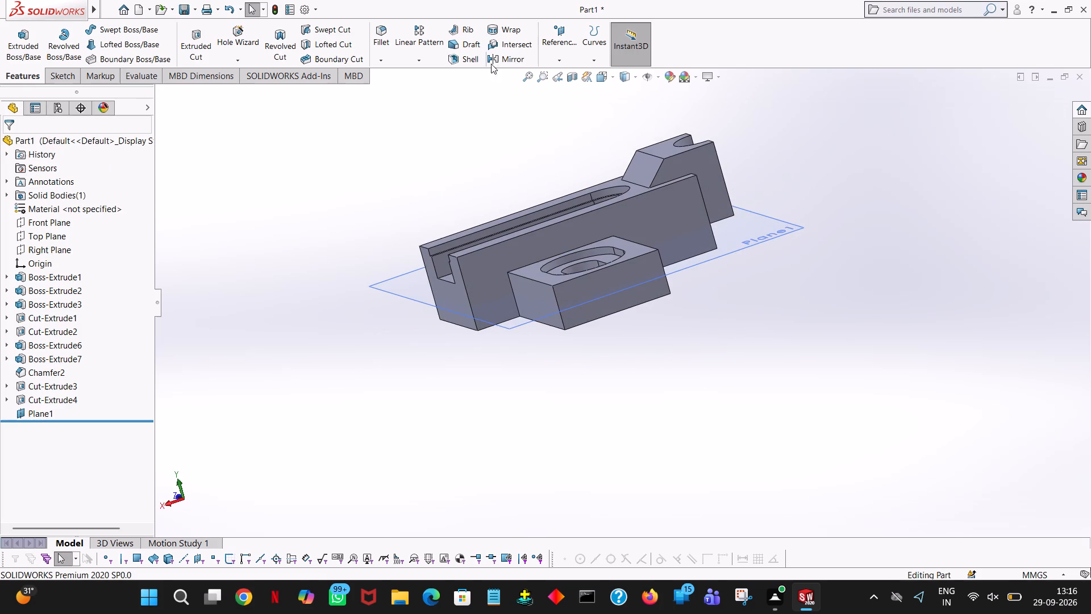
Mirror the slotted pocket cut Cut-Extrude3 about Plane1 onto the underside of the crosswise boss.
left_click(507, 54)
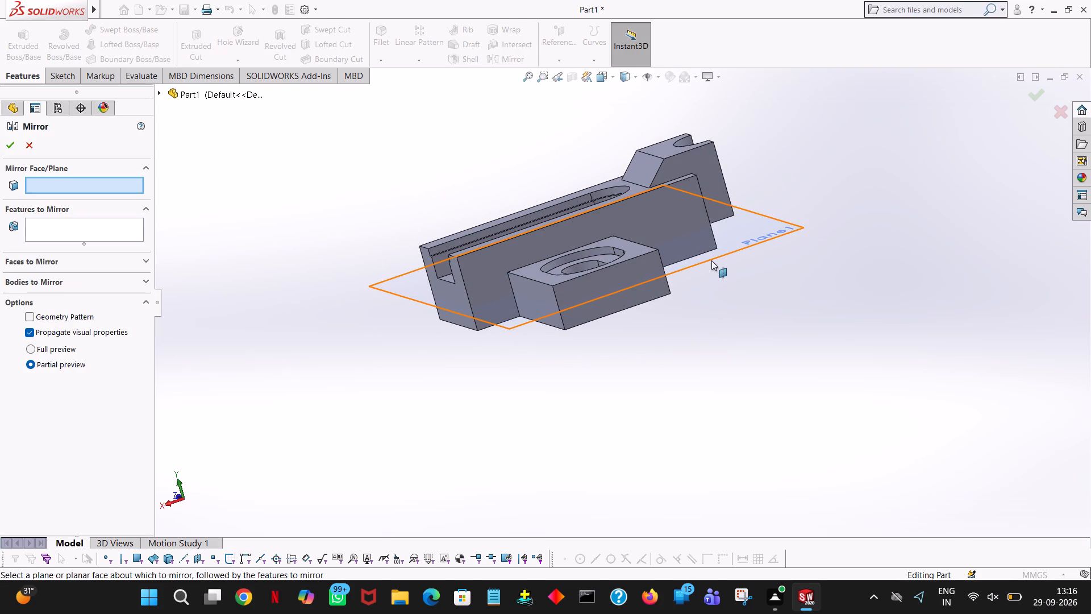
left_click(711, 260)
middle_click_drag(548, 260, 531, 366)
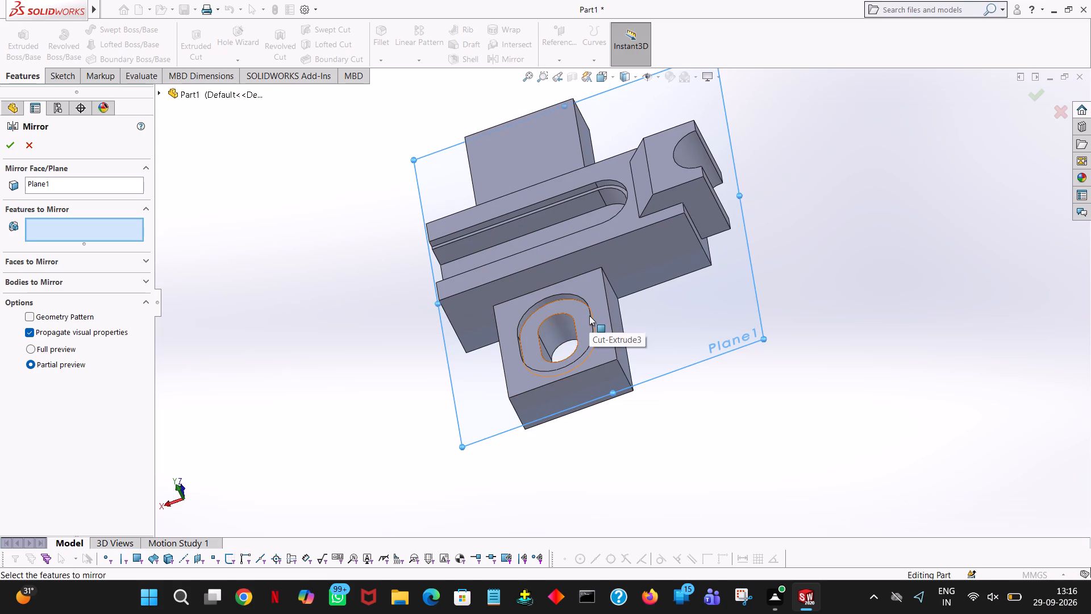
left_click(567, 294)
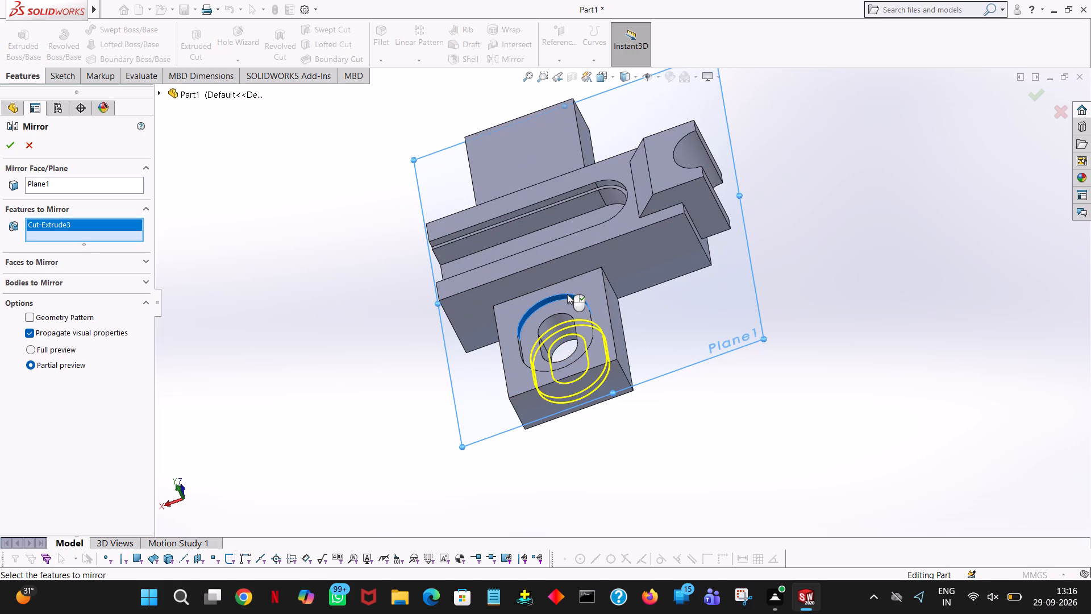
middle_click_drag(734, 420, 688, 263)
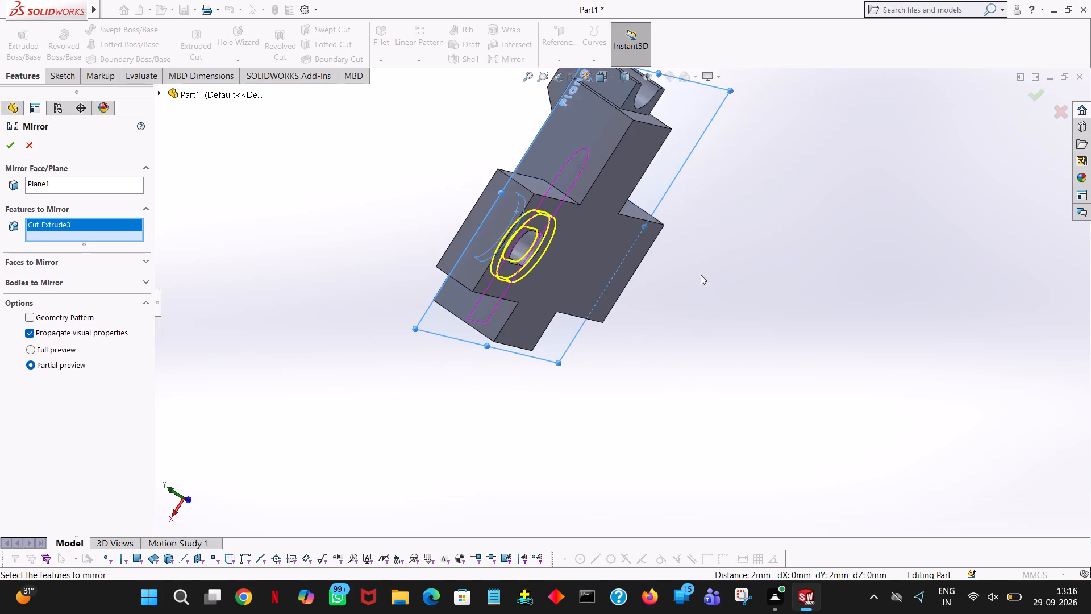
double_click(1, 148)
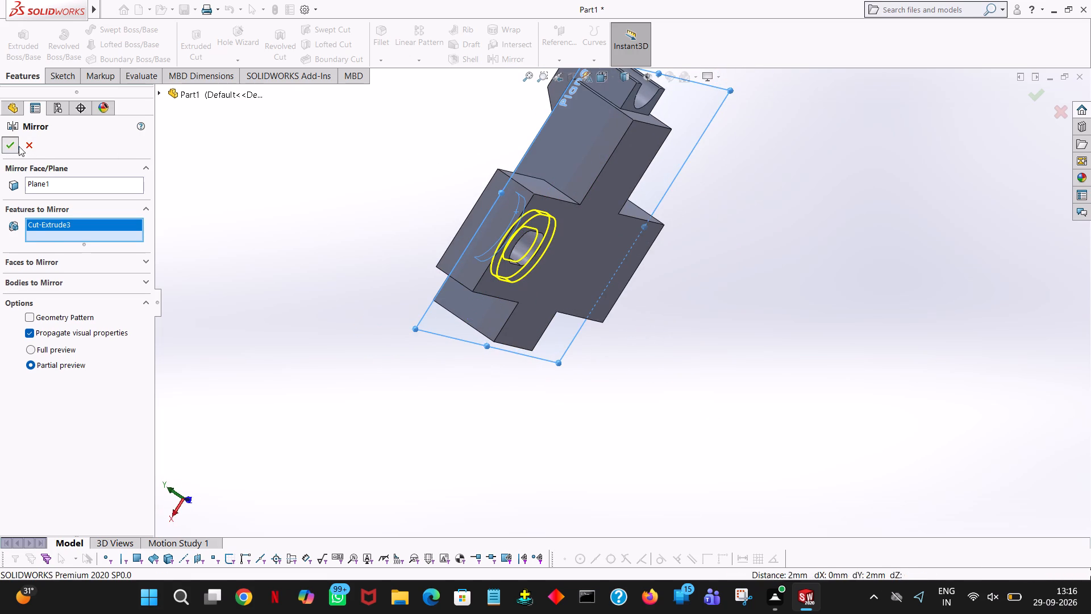
Hide the reference plane Plane1.
middle_click_drag(333, 281, 532, 389)
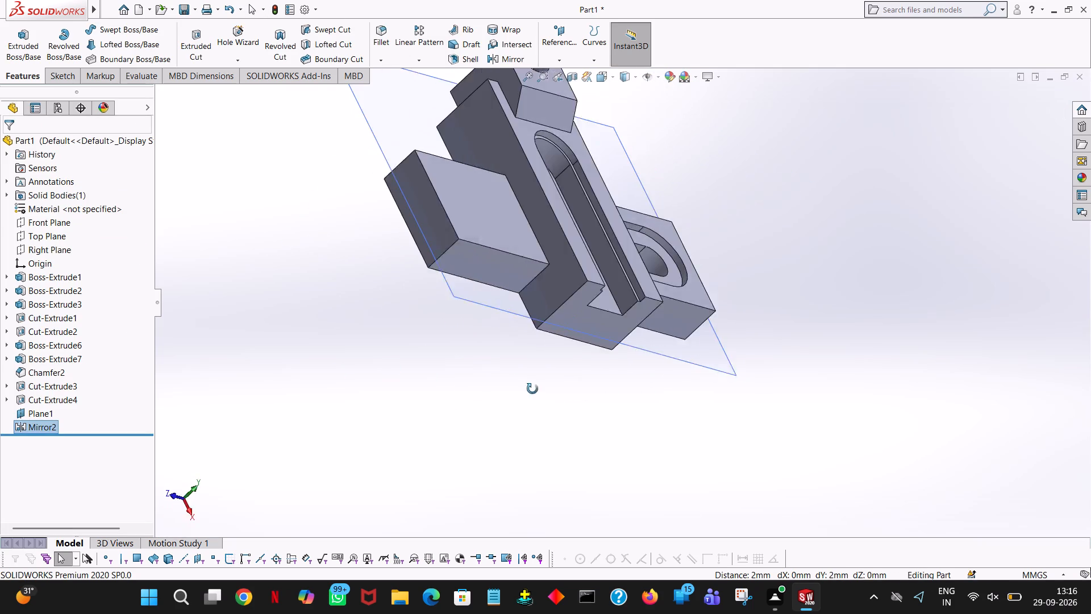
middle_click_drag(532, 389, 381, 254)
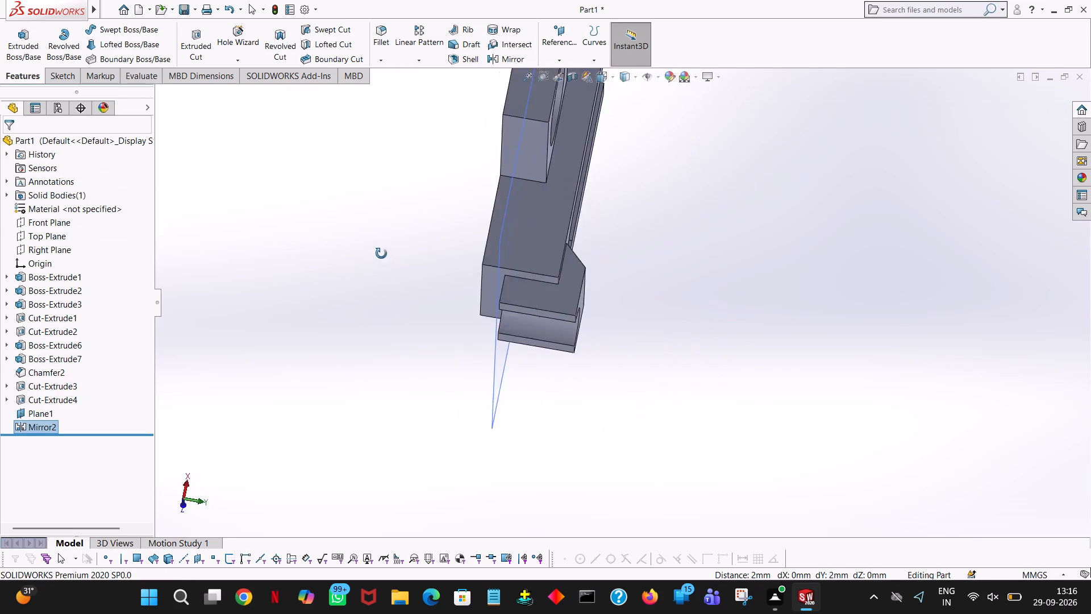
middle_click_drag(381, 254, 577, 449)
middle_click_drag(772, 374, 779, 441)
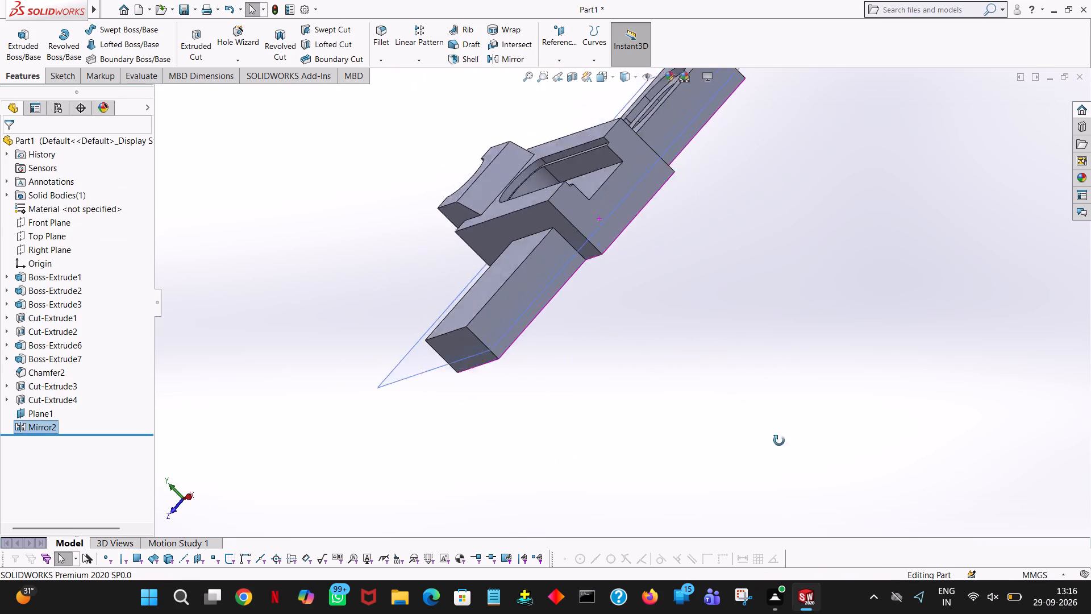
middle_click_drag(779, 441, 777, 571)
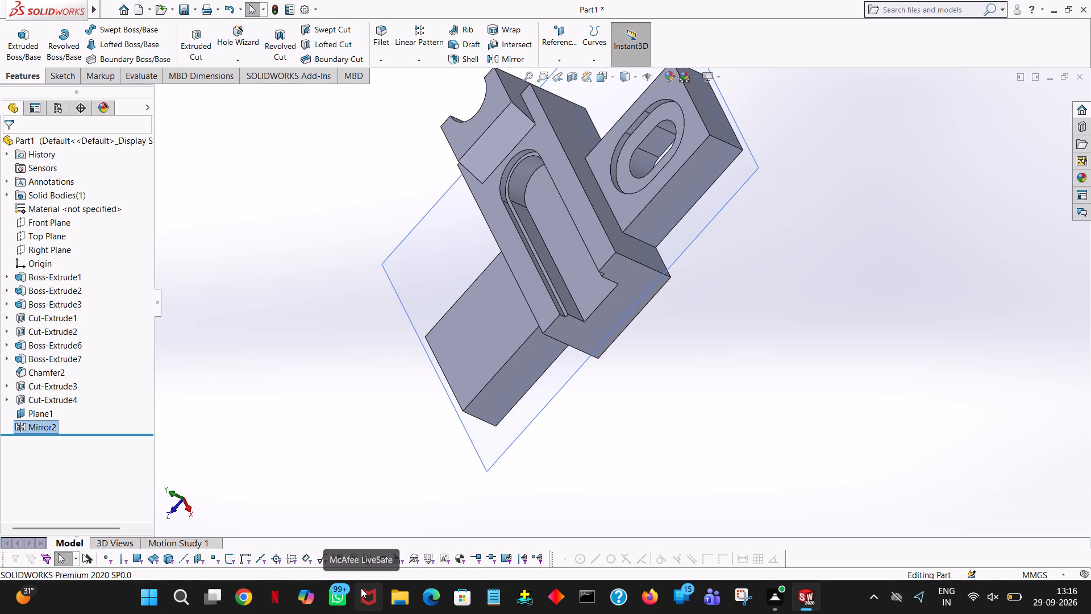
key("ctrl+7")
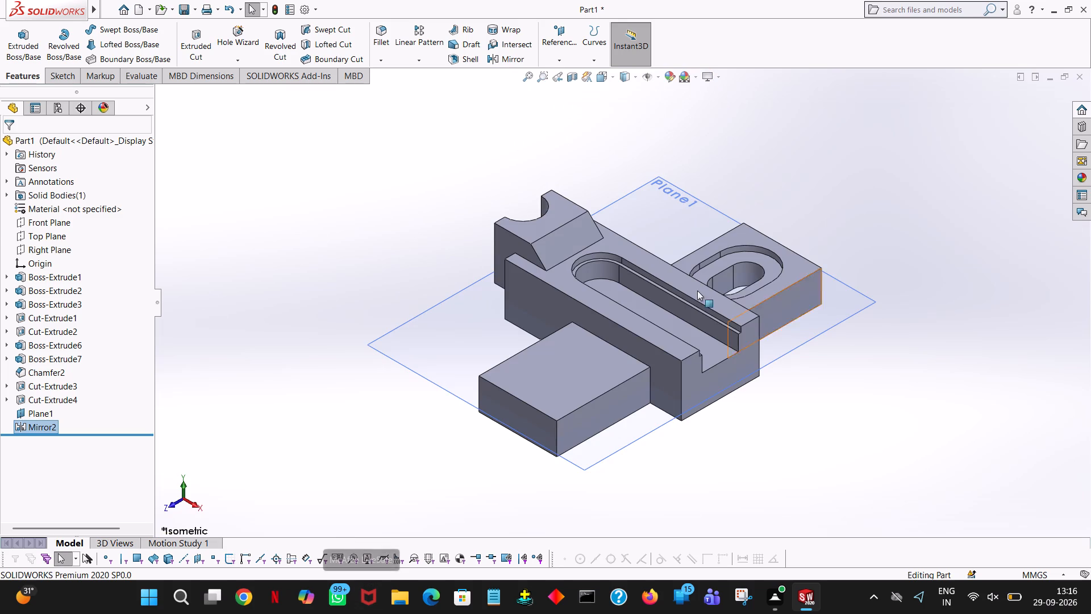
middle_click_drag(895, 511, 834, 492)
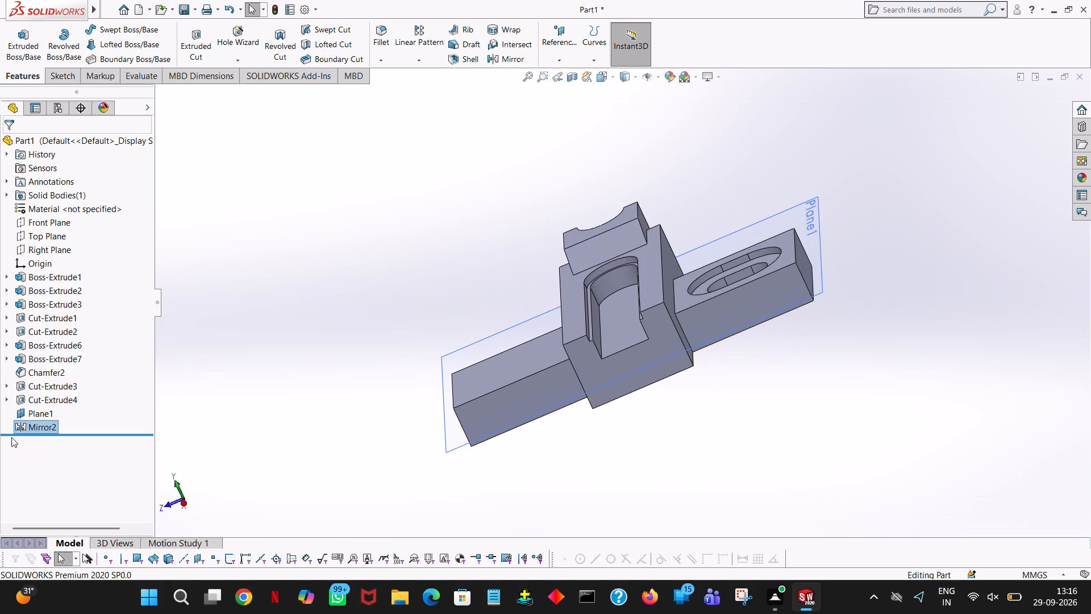
left_click(26, 413)
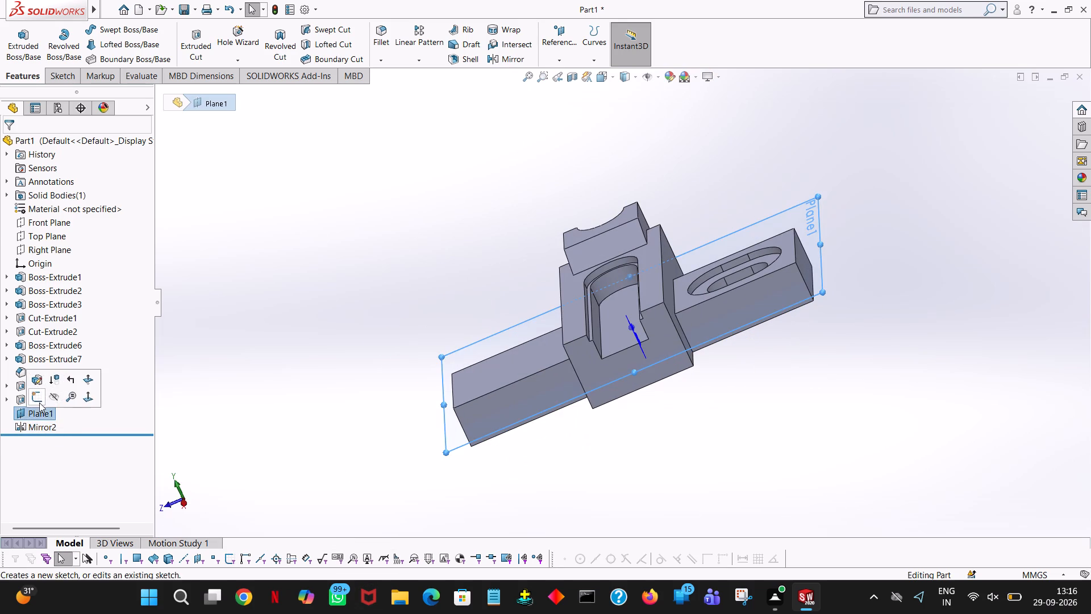
left_click(61, 401)
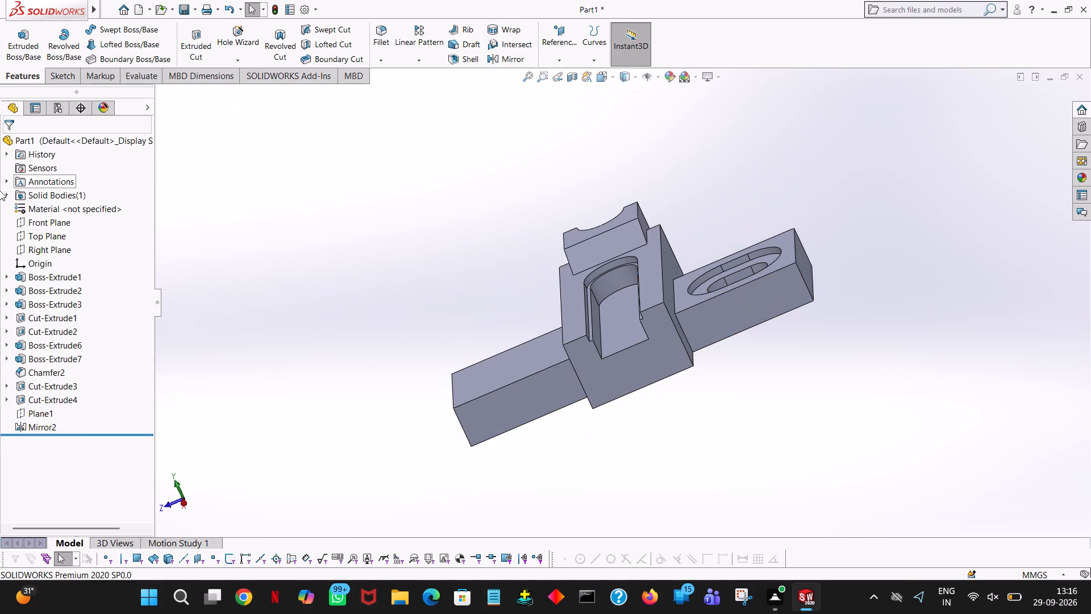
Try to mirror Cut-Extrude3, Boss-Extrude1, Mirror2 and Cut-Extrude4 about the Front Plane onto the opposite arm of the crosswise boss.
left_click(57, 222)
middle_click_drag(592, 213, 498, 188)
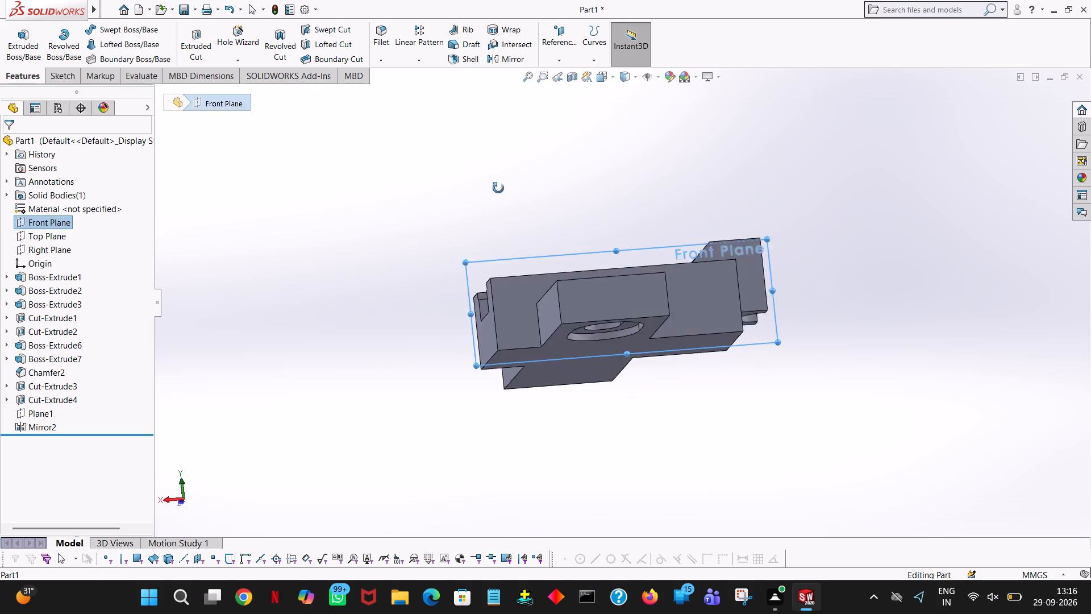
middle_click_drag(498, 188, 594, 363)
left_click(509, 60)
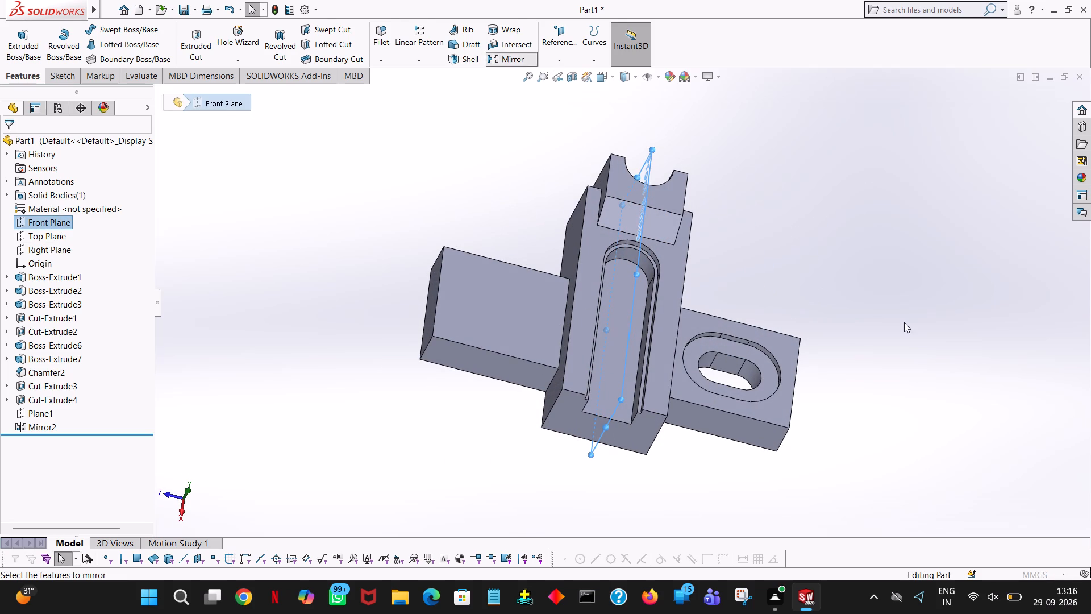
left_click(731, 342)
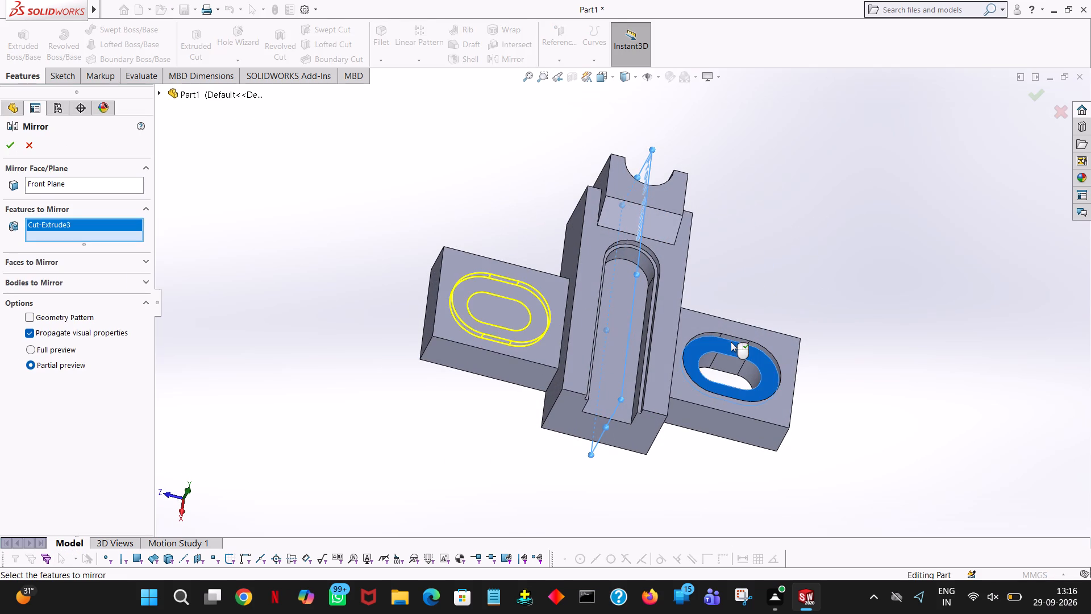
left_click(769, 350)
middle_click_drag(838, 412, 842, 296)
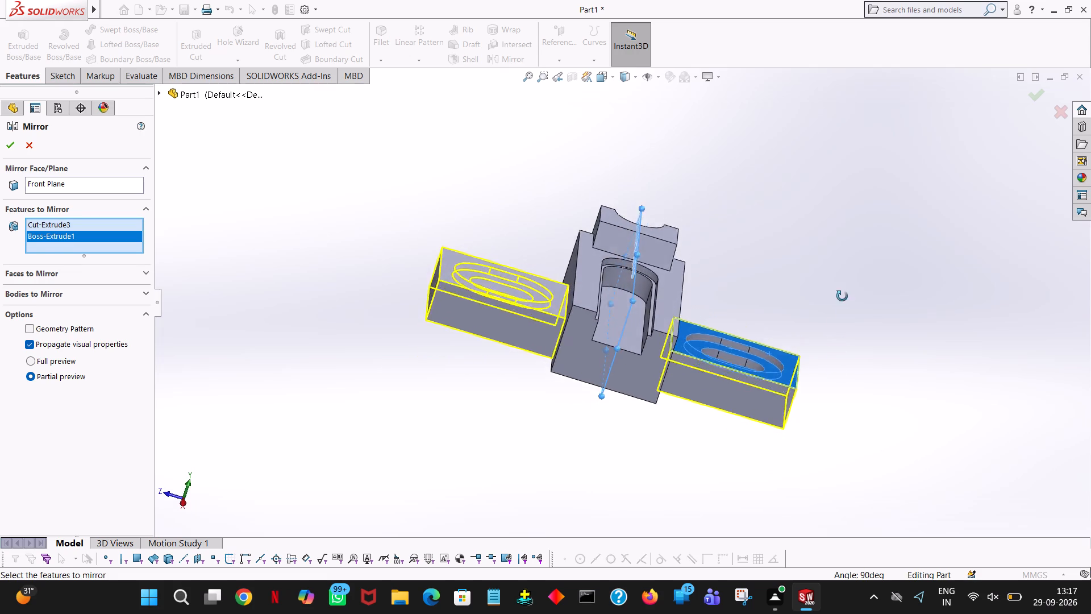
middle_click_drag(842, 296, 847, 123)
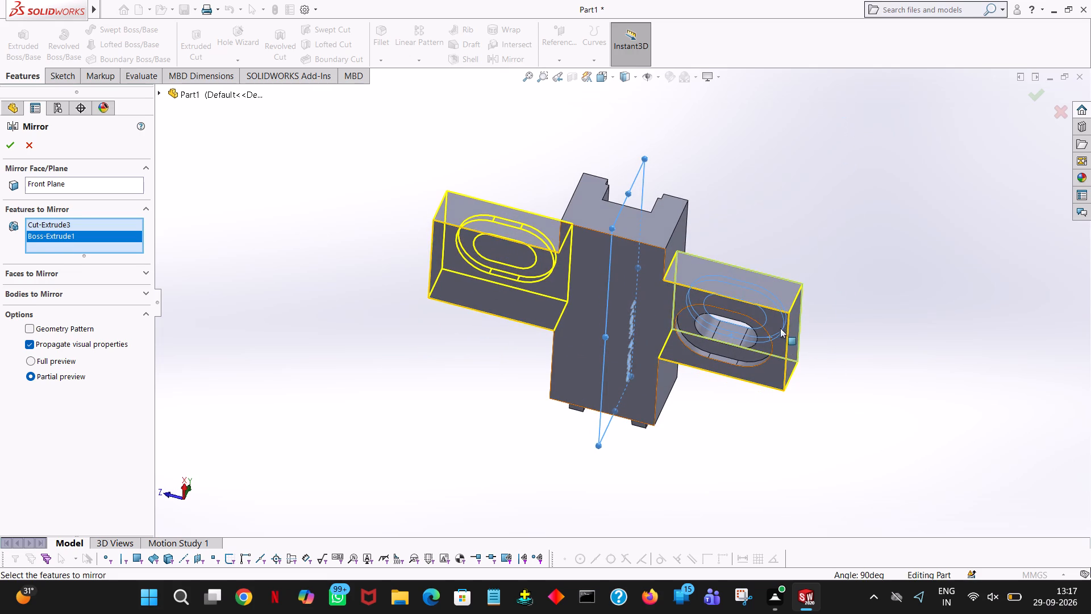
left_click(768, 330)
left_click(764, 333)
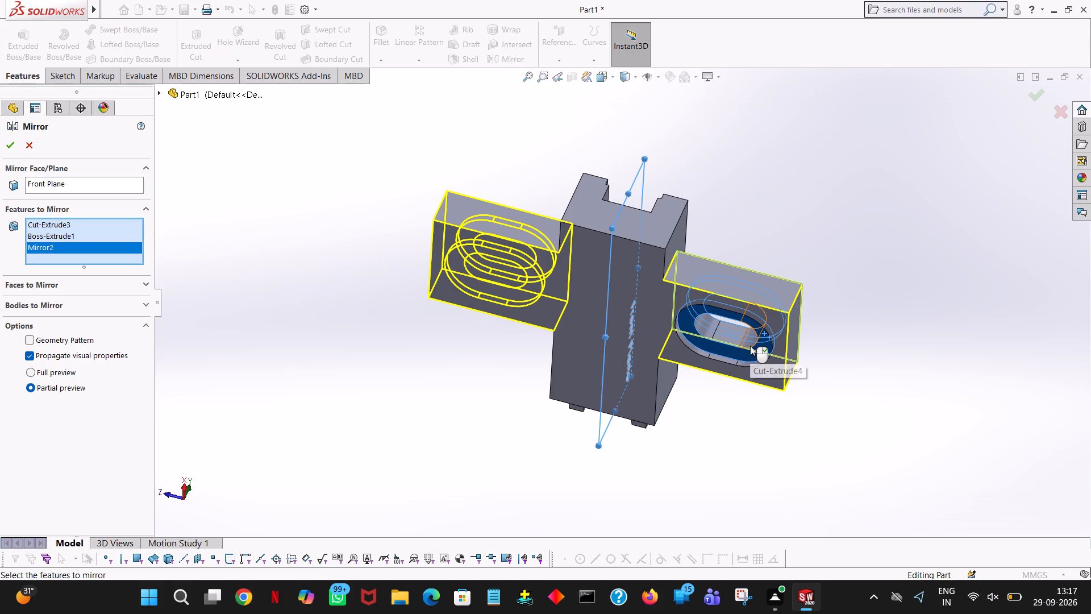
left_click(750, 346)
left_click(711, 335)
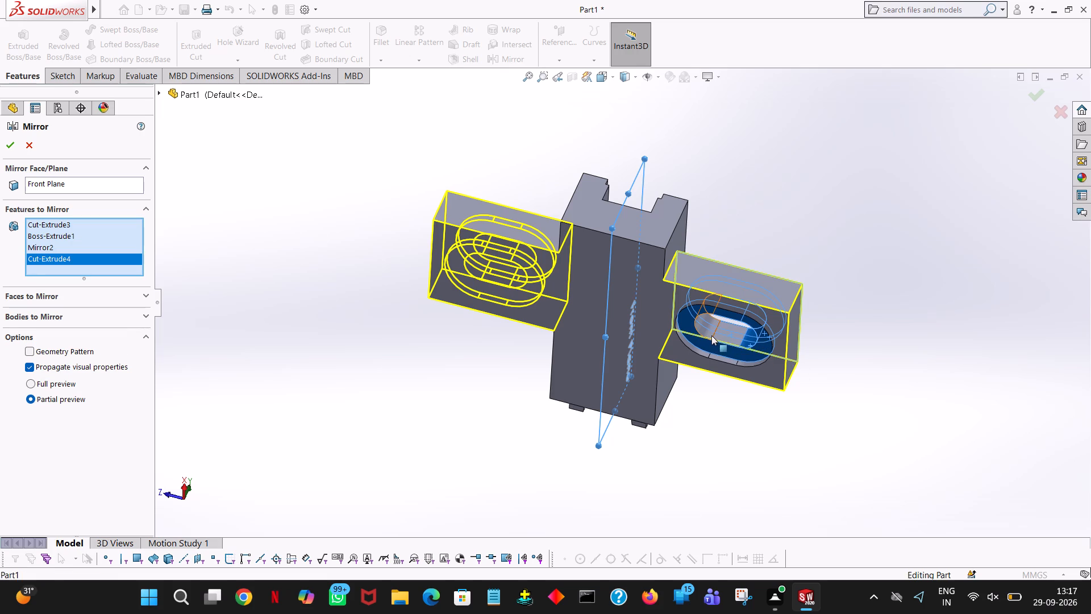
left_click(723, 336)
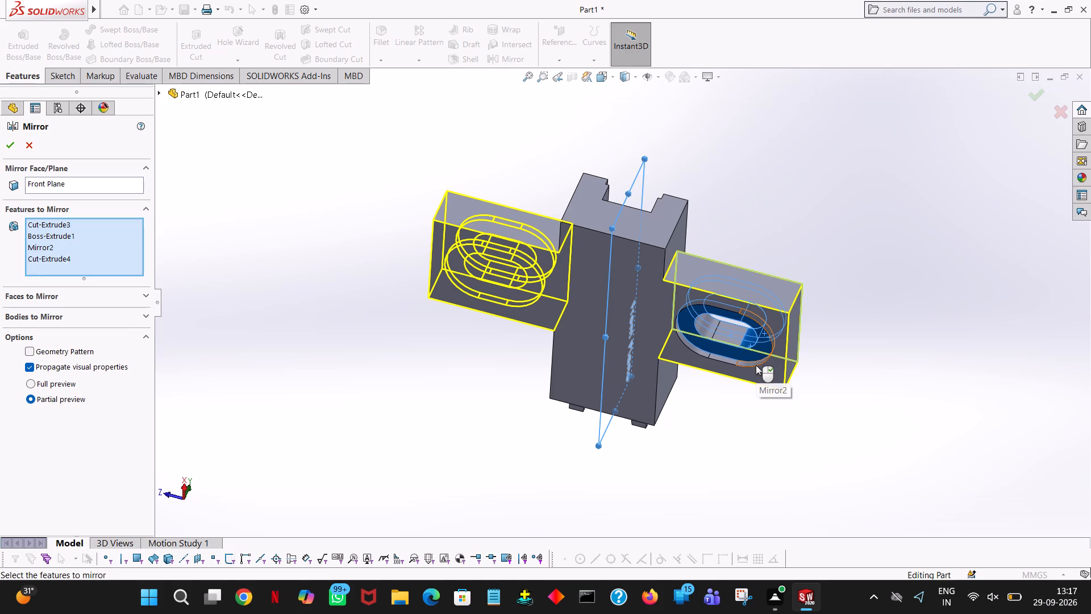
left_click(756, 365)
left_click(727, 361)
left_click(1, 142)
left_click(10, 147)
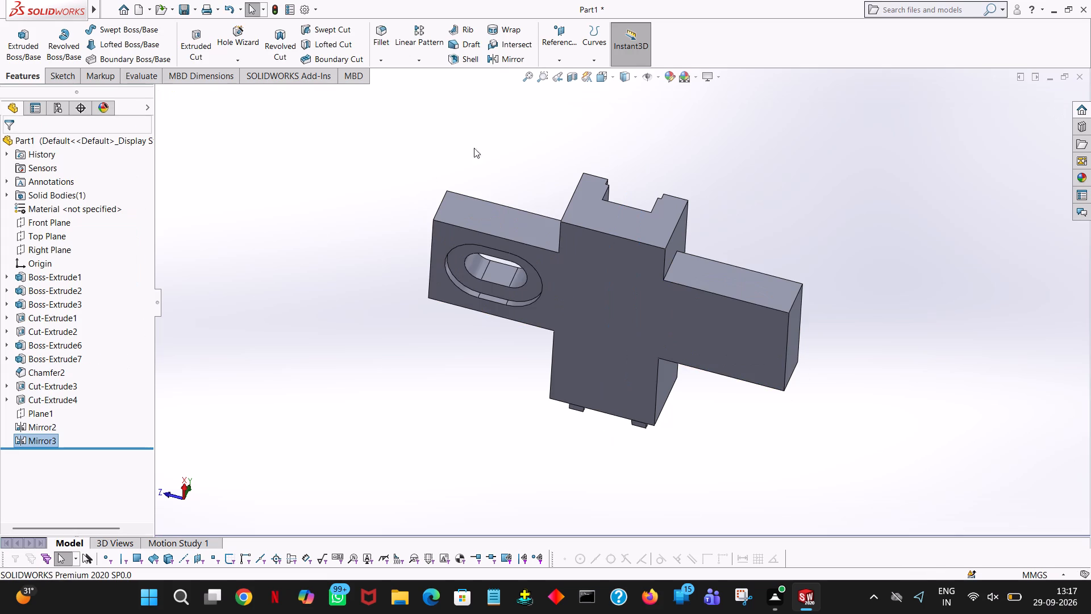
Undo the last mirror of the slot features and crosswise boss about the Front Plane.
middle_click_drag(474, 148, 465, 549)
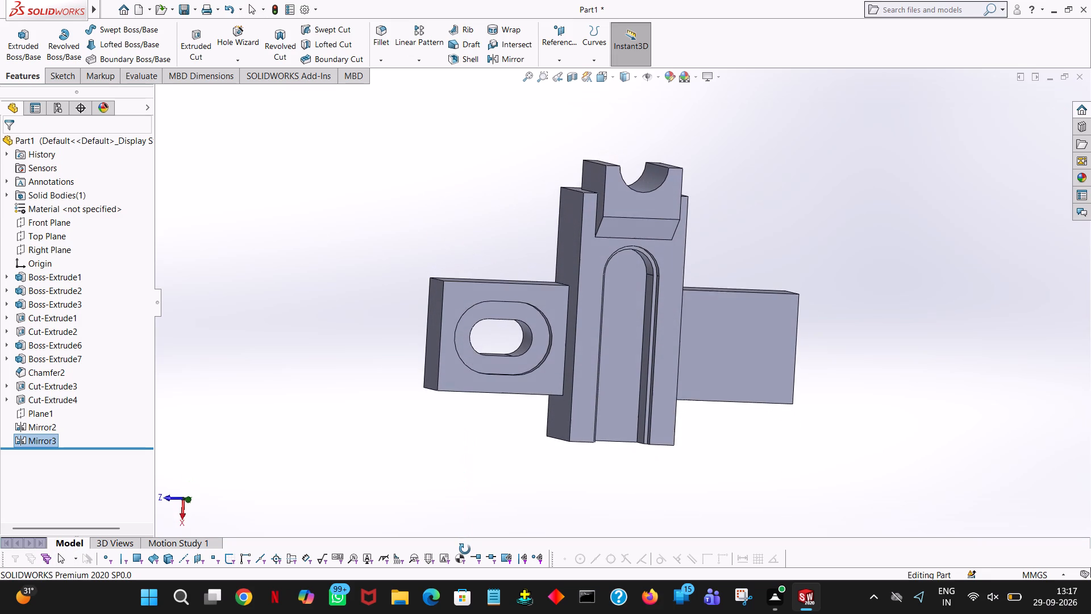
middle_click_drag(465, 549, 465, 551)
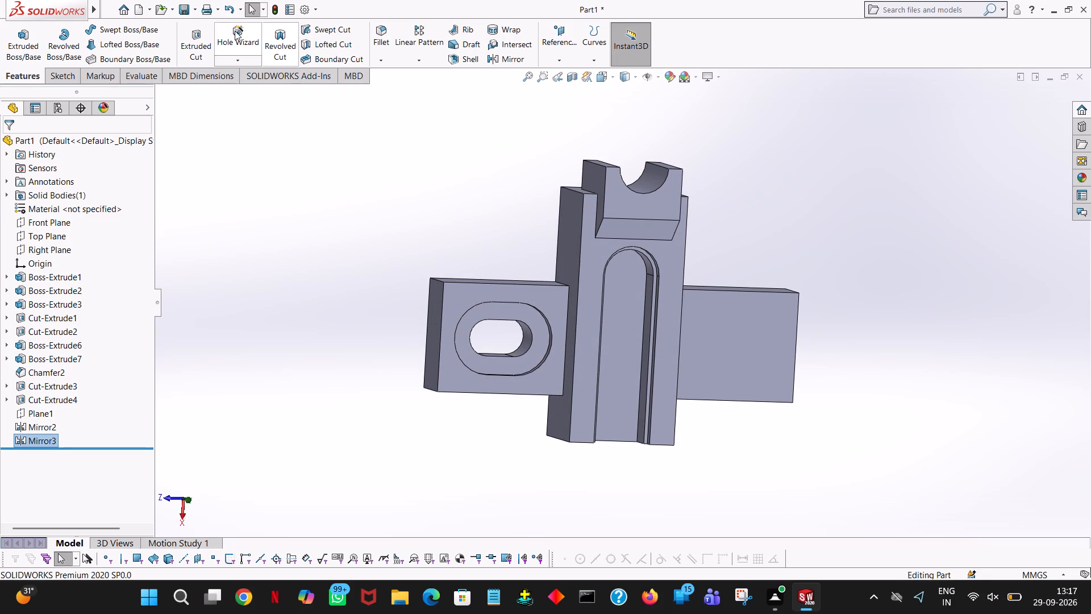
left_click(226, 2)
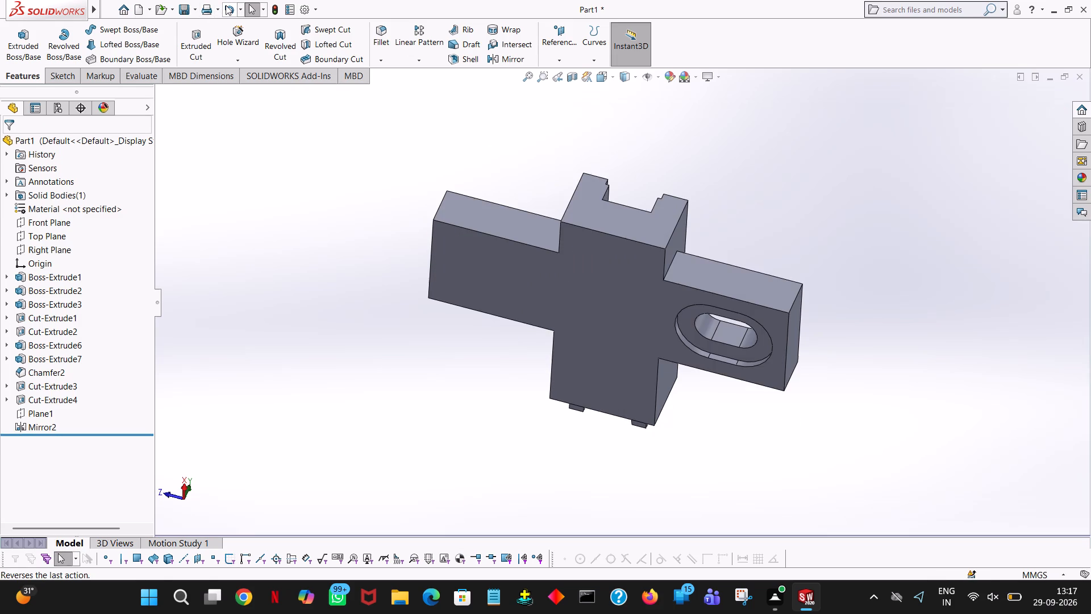
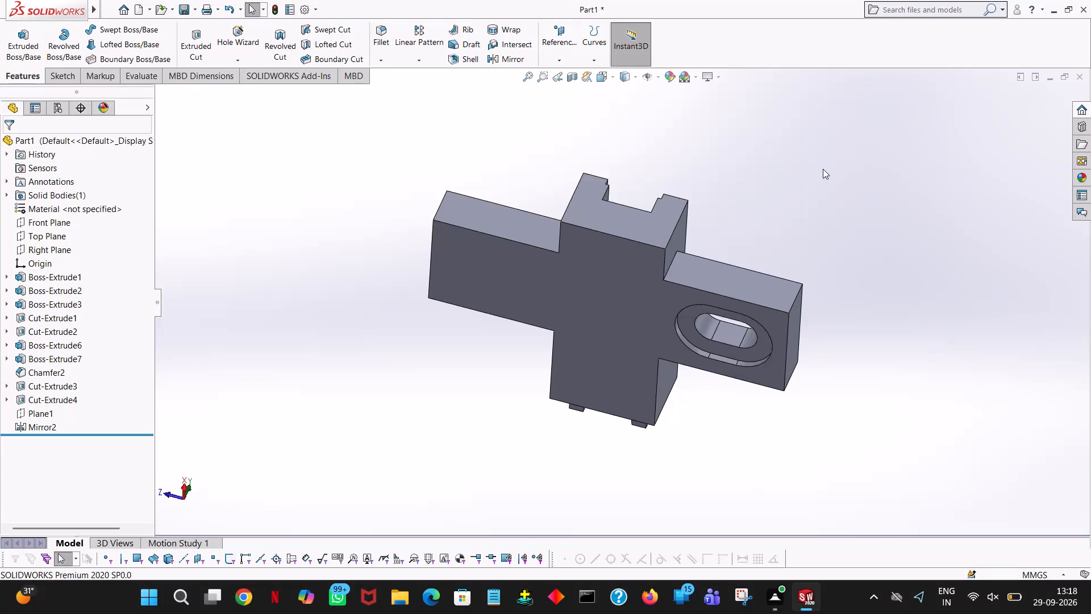
Undo the mirror of the slotted pocket cut about Plane1.
middle_click_drag(823, 173, 636, 338)
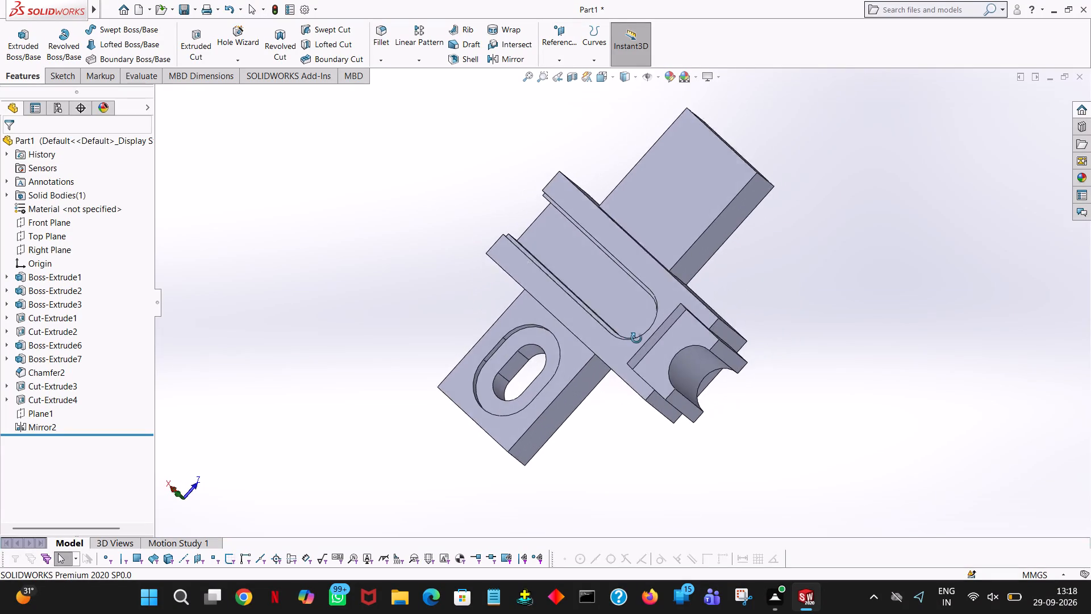
middle_click_drag(636, 338, 652, 323)
left_click(225, 10)
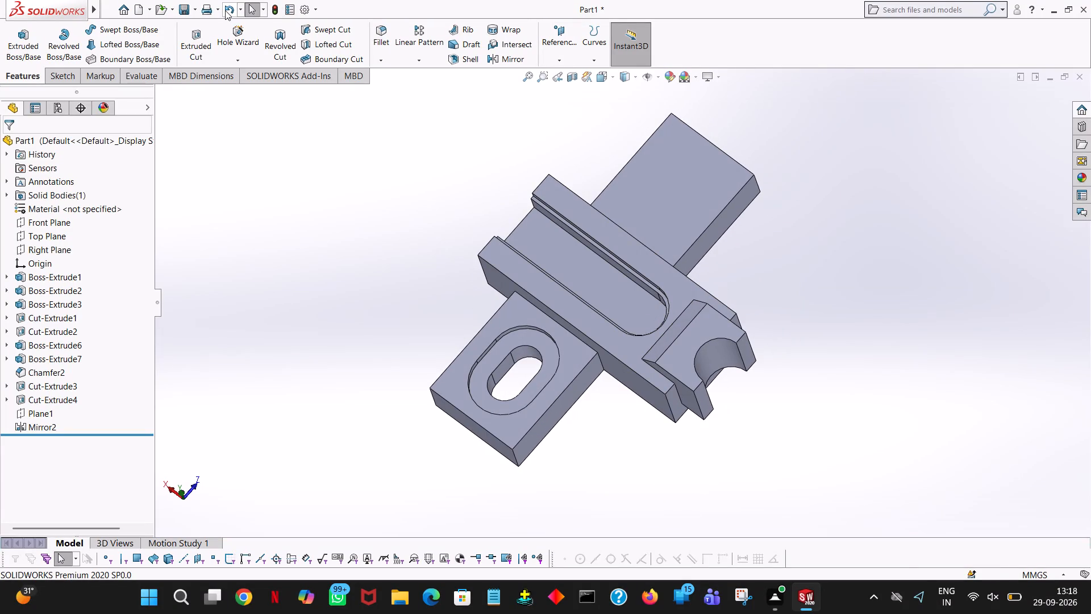
middle_click_drag(825, 208, 874, 376)
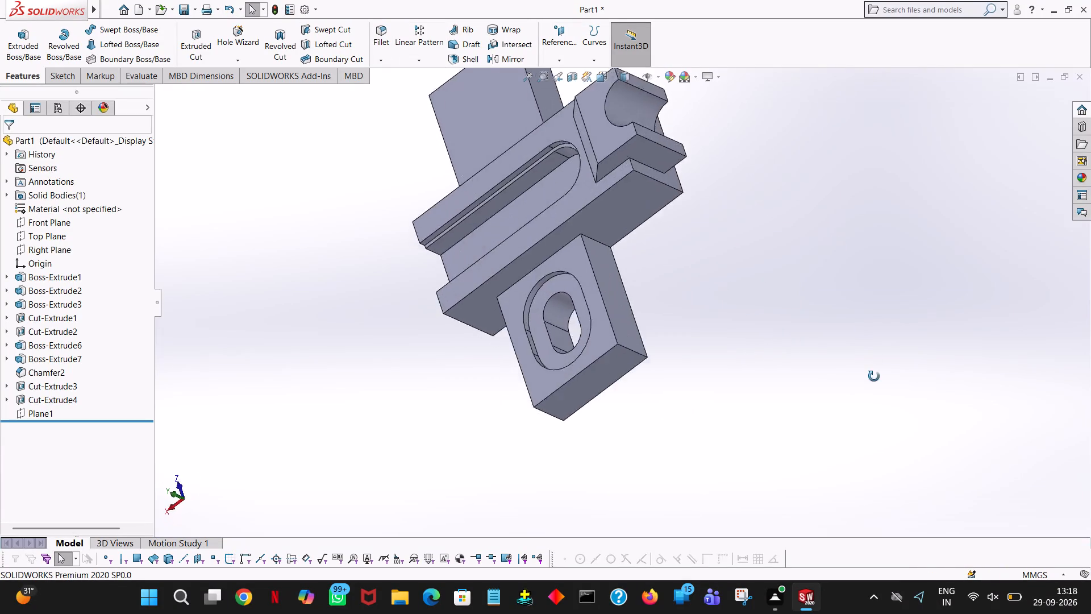
middle_click_drag(874, 376, 970, 240)
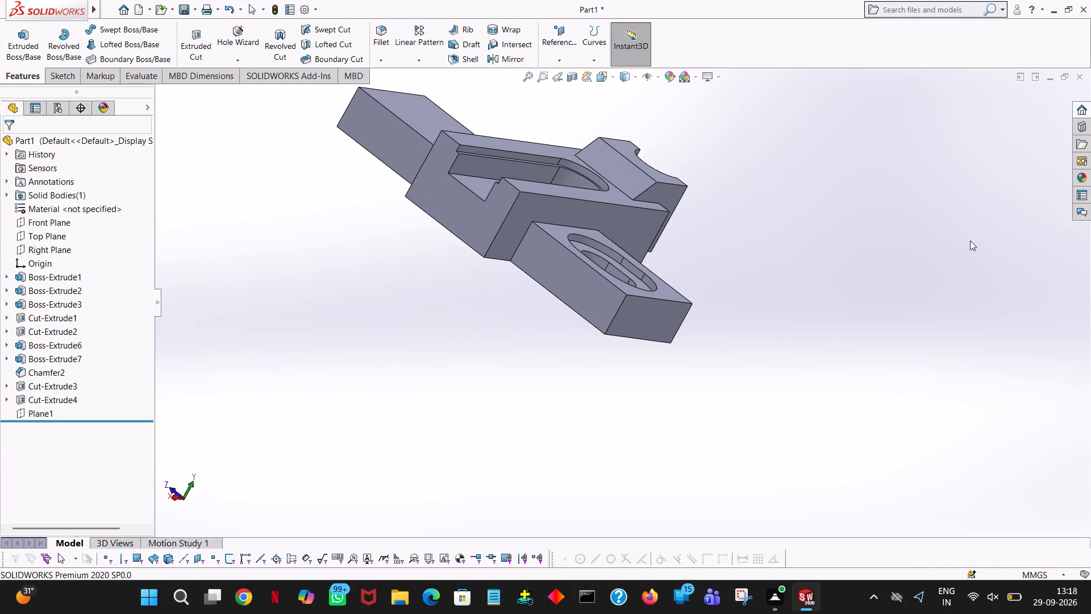
Mirror the slotted pocket cut Cut-Extrude3 about the Front Plane onto the opposite arm of the crosswise boss.
key("ctrl+7")
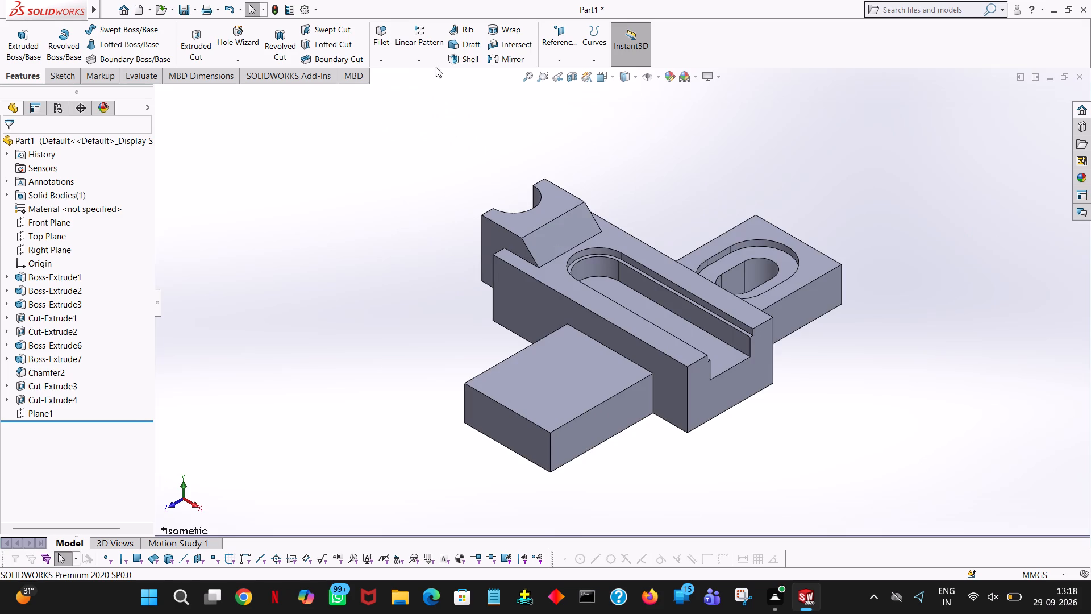
left_click(49, 229)
middle_click_drag(355, 319, 294, 383)
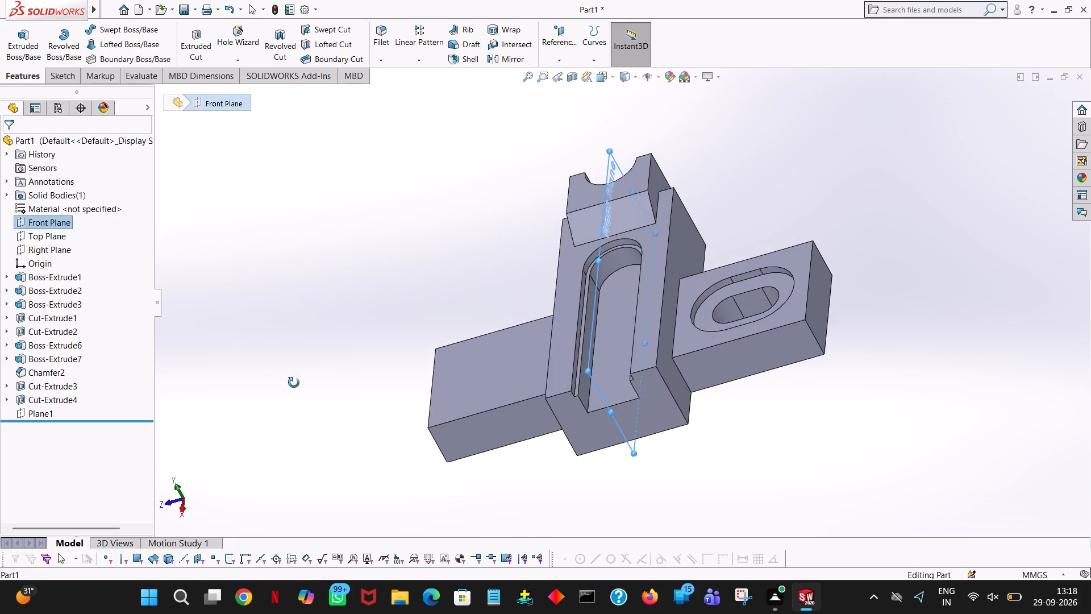
middle_click_drag(294, 383, 300, 402)
left_click(518, 57)
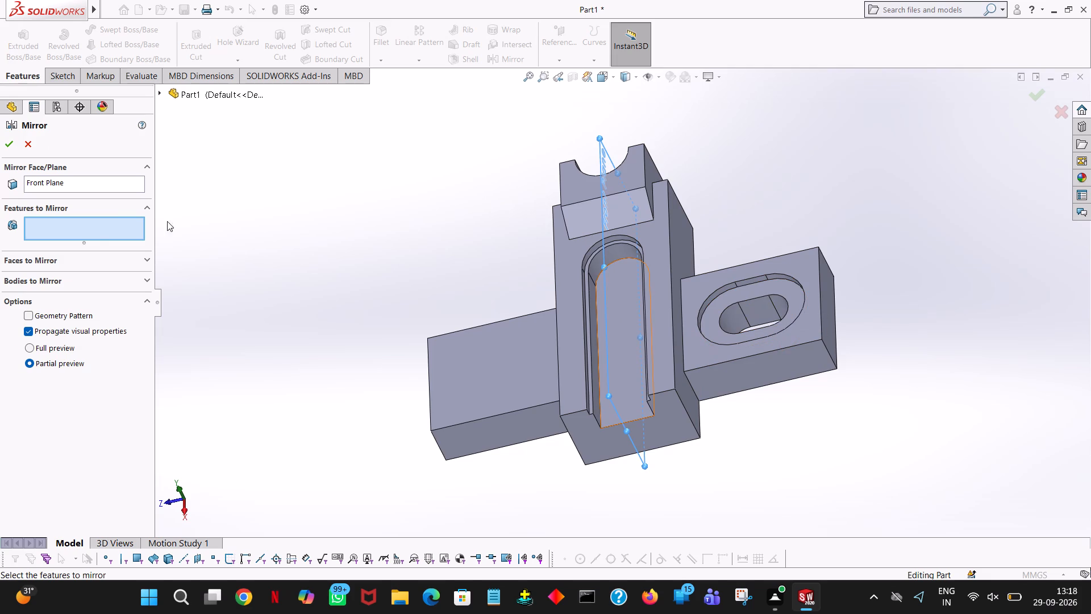
left_click(781, 291)
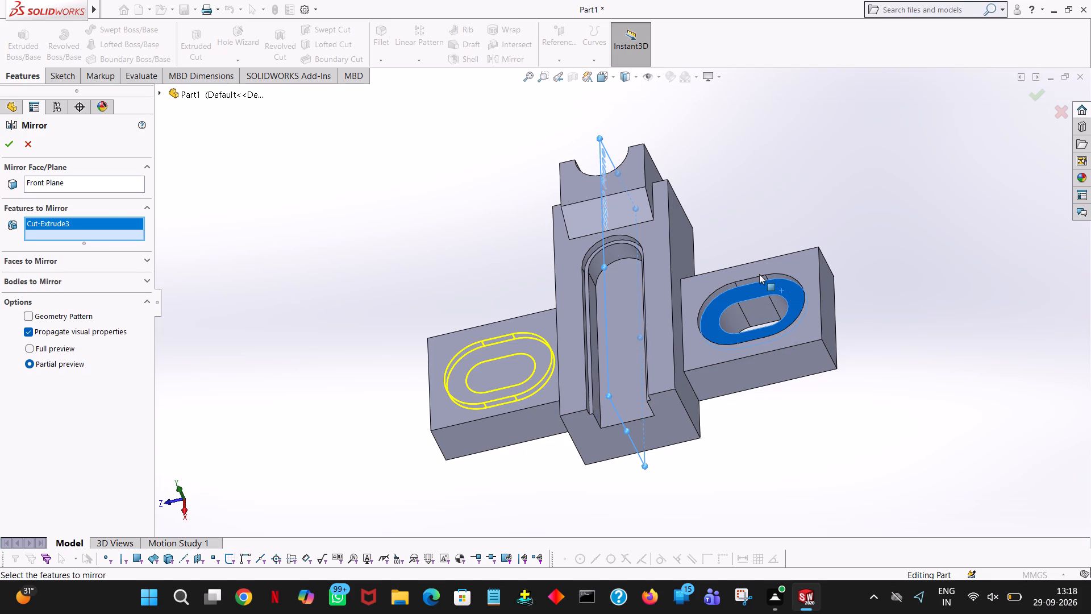
middle_click_drag(830, 453, 875, 309)
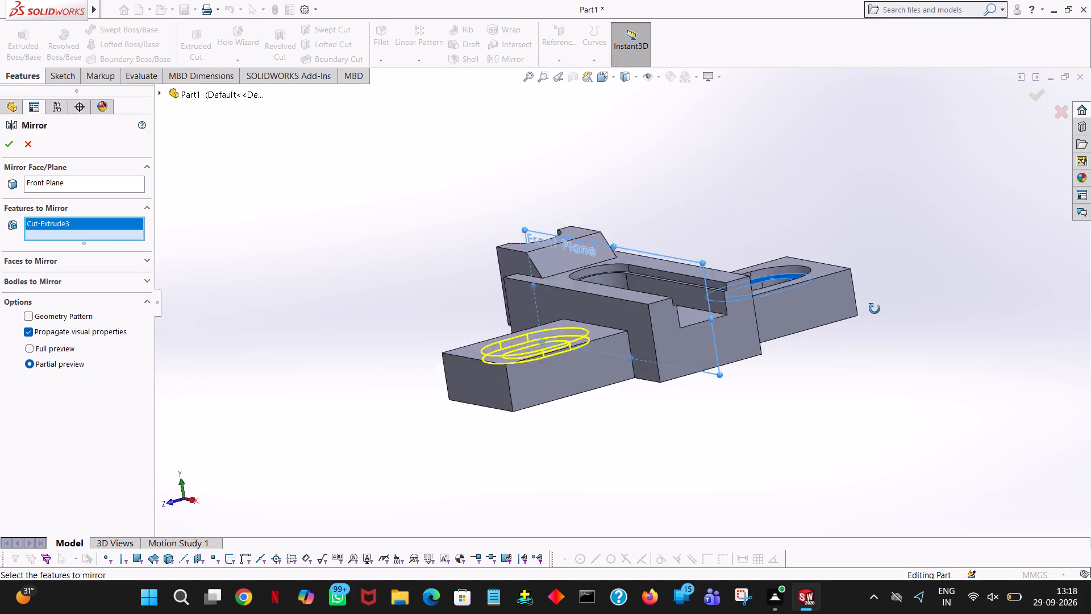
middle_click_drag(875, 309, 864, 372)
left_click(11, 144)
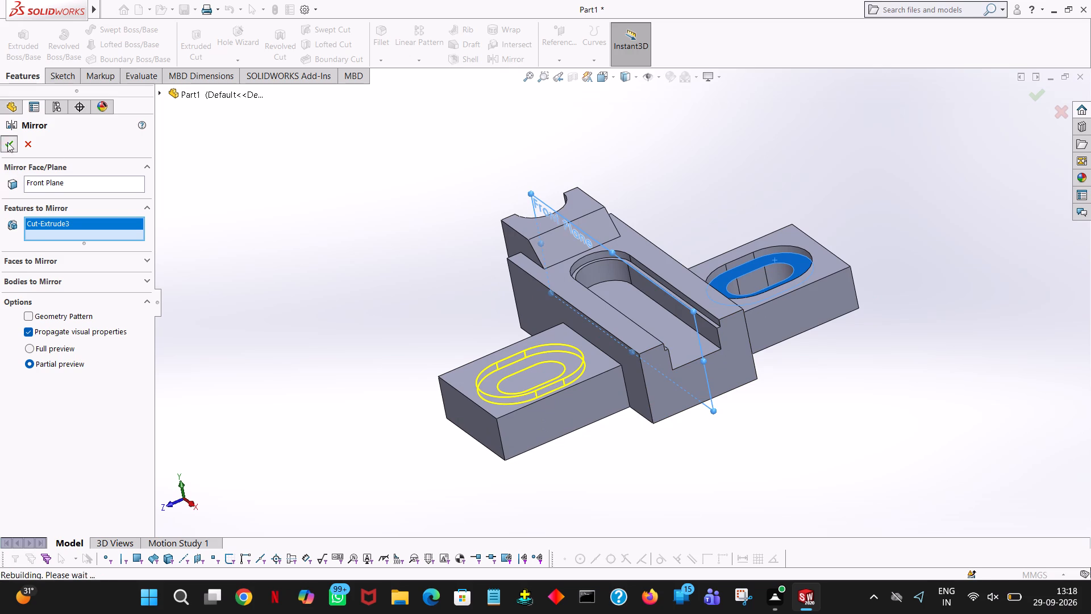
left_click(228, 186)
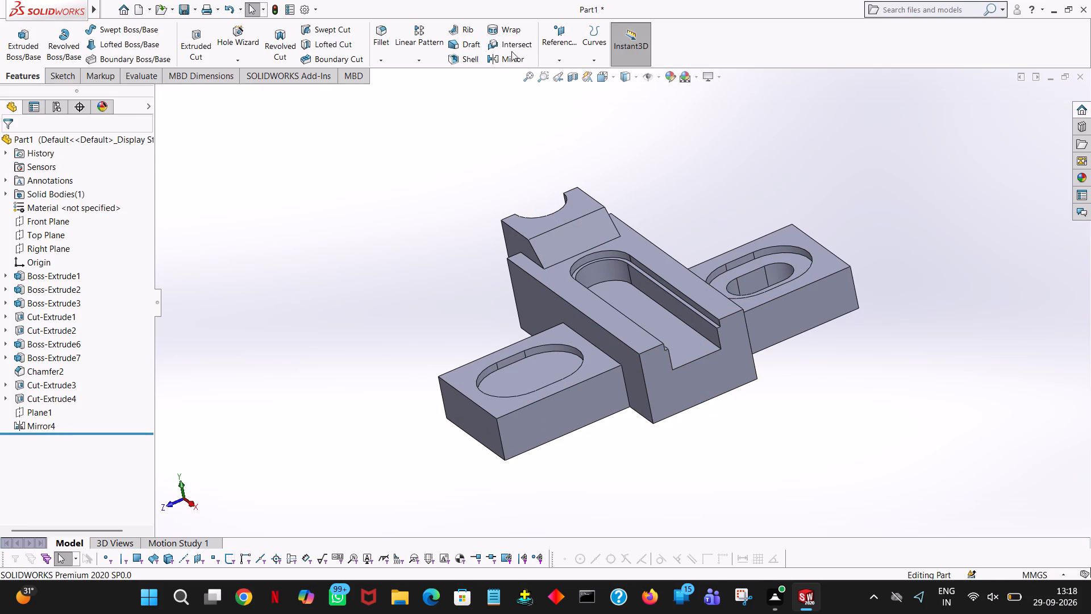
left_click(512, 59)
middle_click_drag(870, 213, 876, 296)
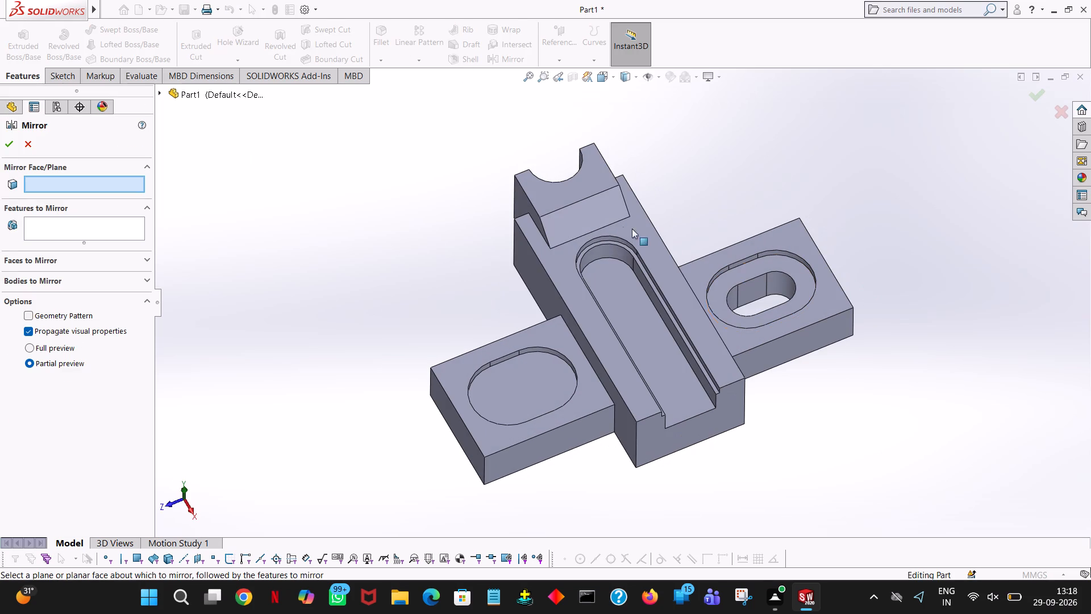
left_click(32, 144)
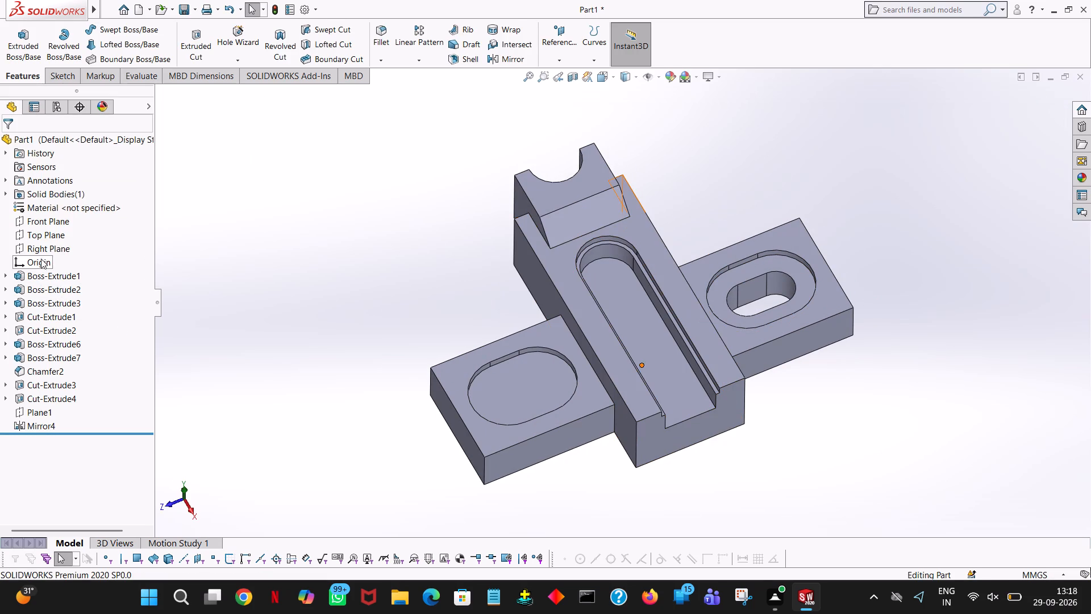
Mirror Cut-Extrude3 about the Front Plane once more as a second mirror feature.
left_click(40, 221)
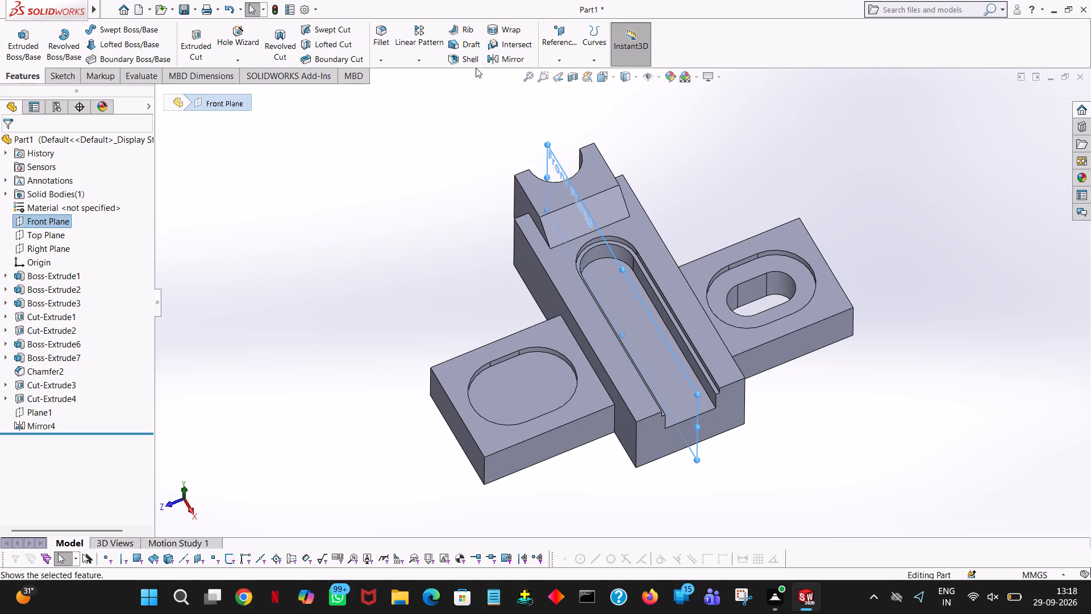
left_click(502, 57)
middle_click_drag(792, 272, 760, 223)
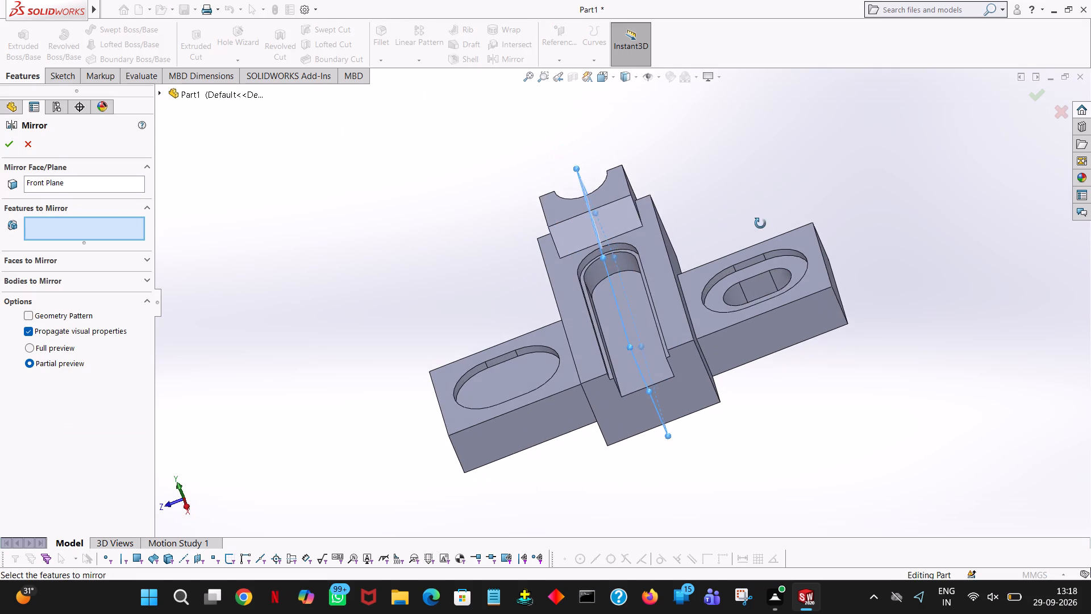
middle_click_drag(760, 223, 767, 267)
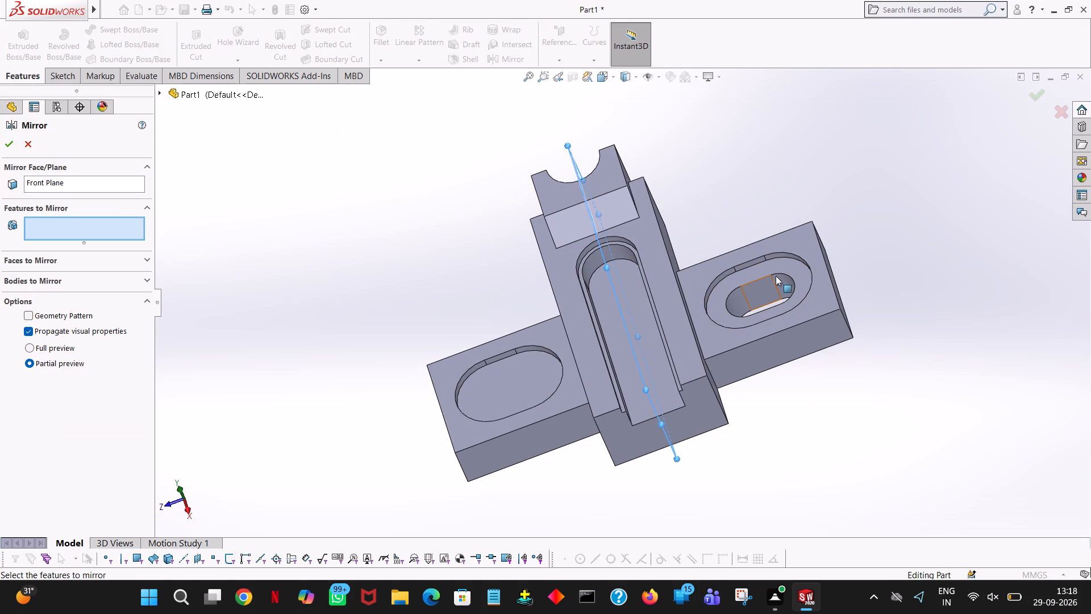
left_click(788, 268)
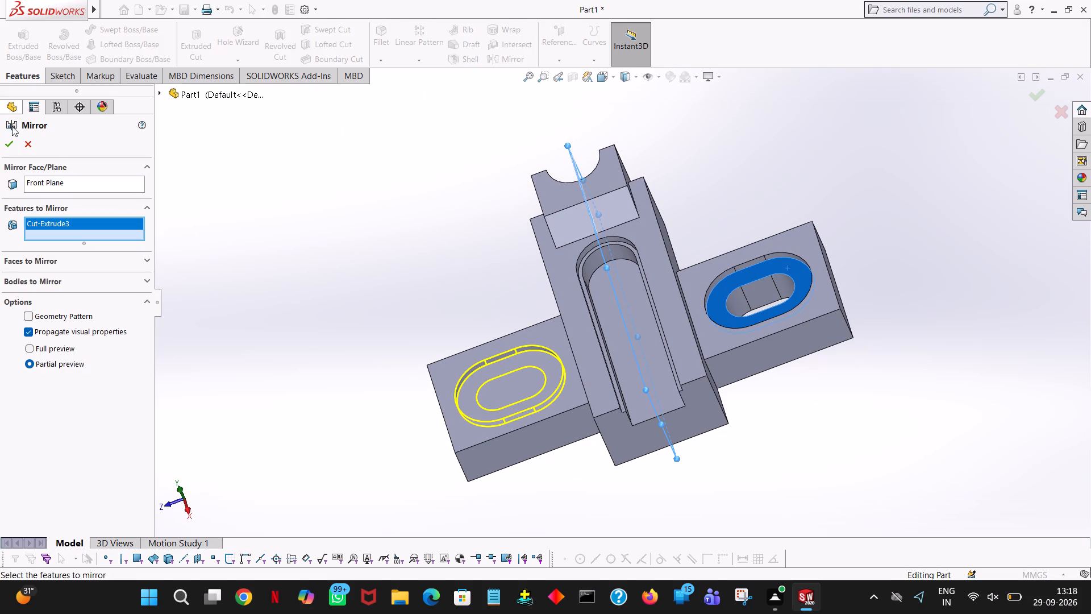
left_click(9, 141)
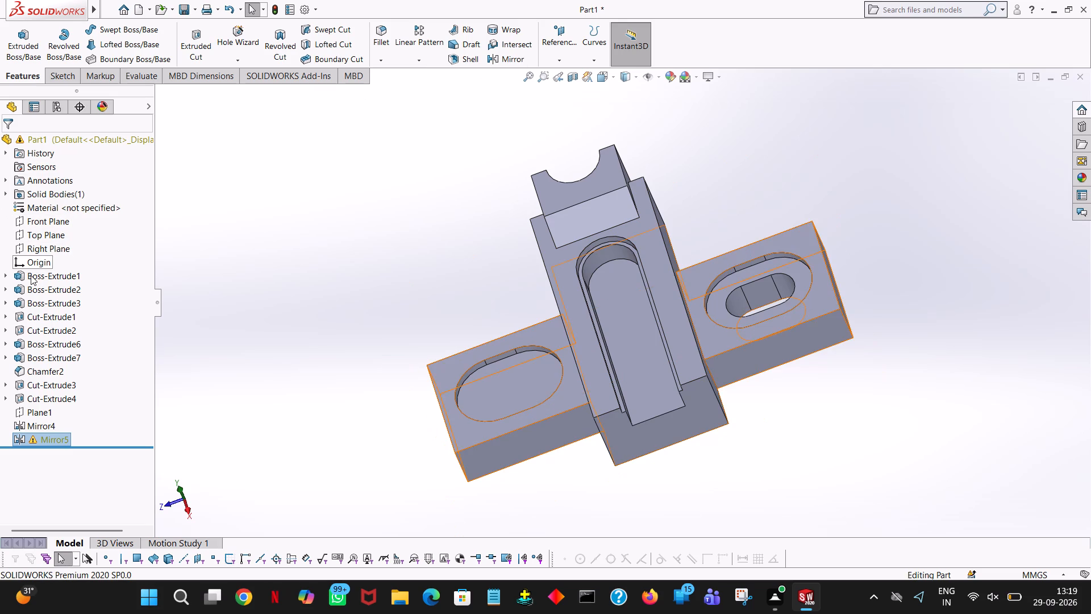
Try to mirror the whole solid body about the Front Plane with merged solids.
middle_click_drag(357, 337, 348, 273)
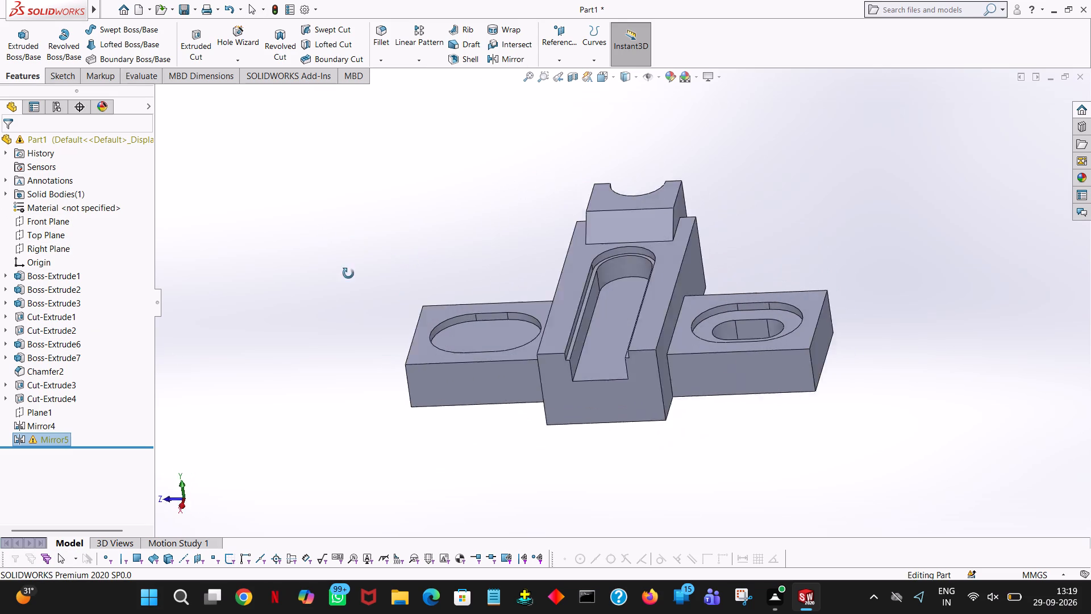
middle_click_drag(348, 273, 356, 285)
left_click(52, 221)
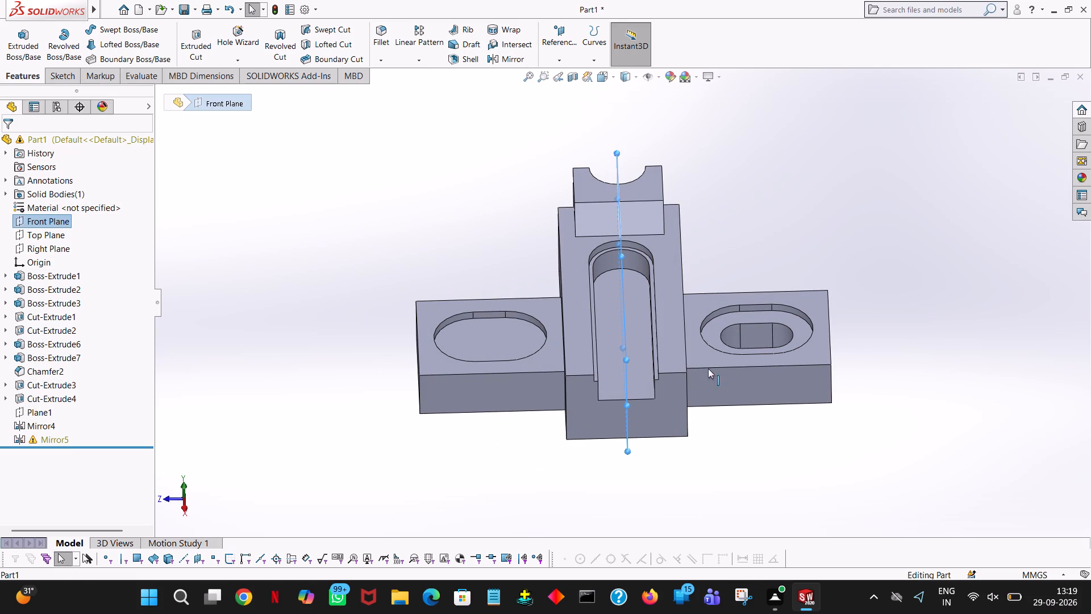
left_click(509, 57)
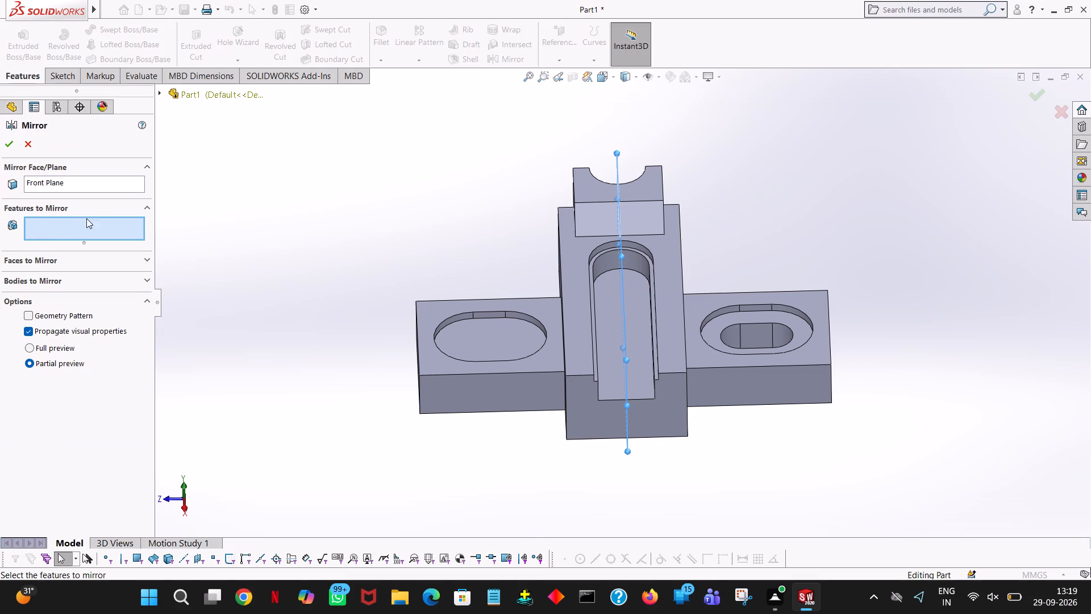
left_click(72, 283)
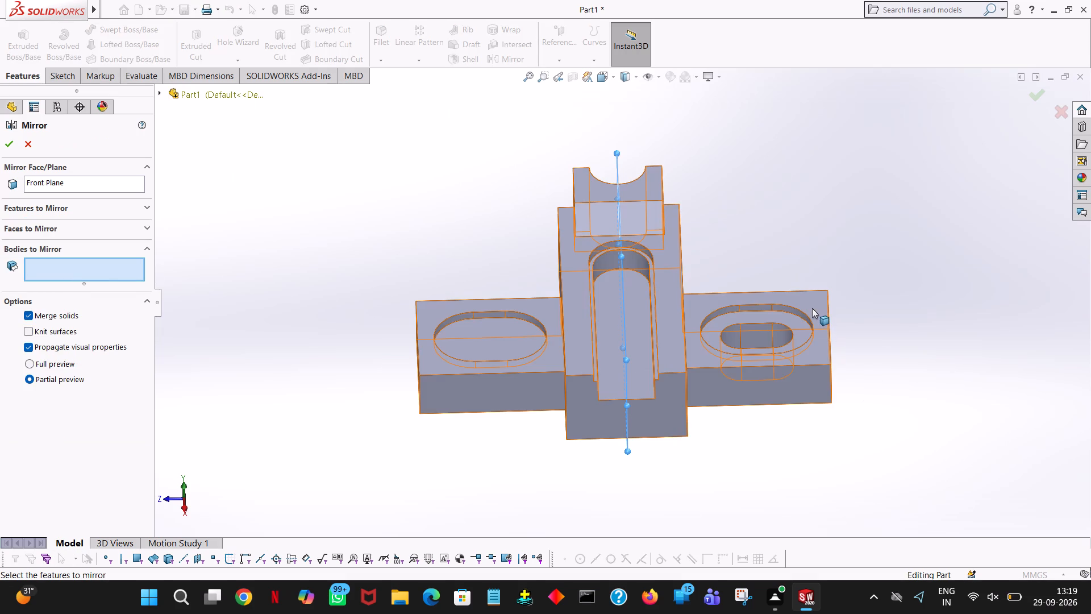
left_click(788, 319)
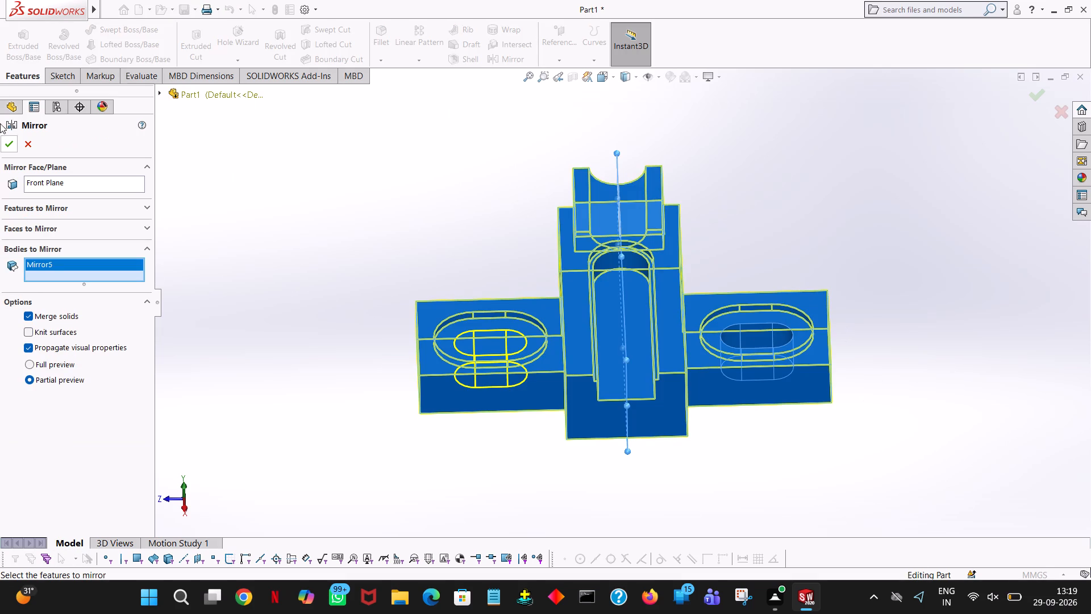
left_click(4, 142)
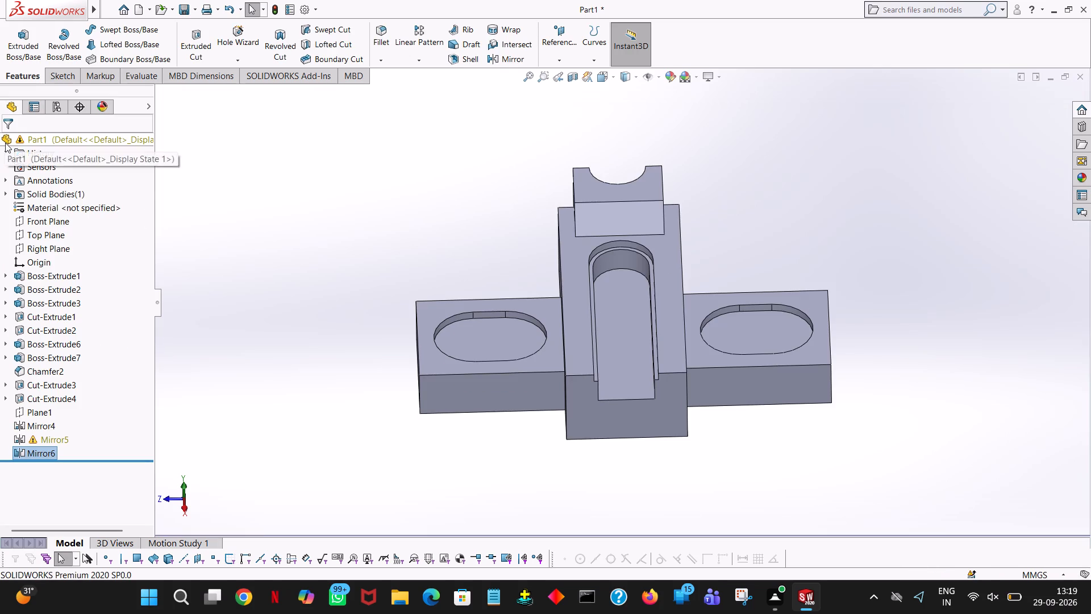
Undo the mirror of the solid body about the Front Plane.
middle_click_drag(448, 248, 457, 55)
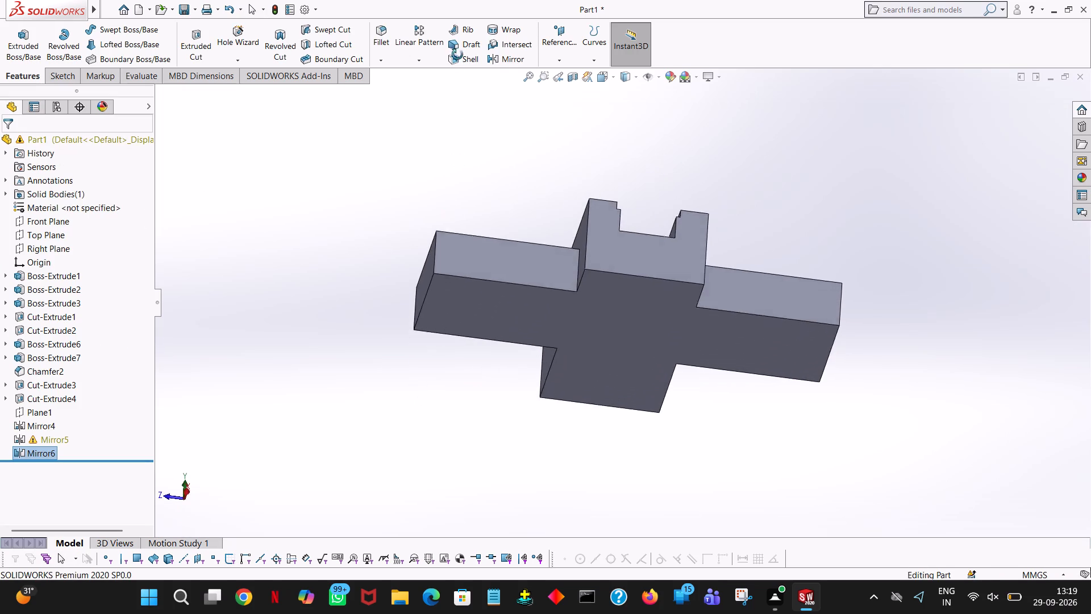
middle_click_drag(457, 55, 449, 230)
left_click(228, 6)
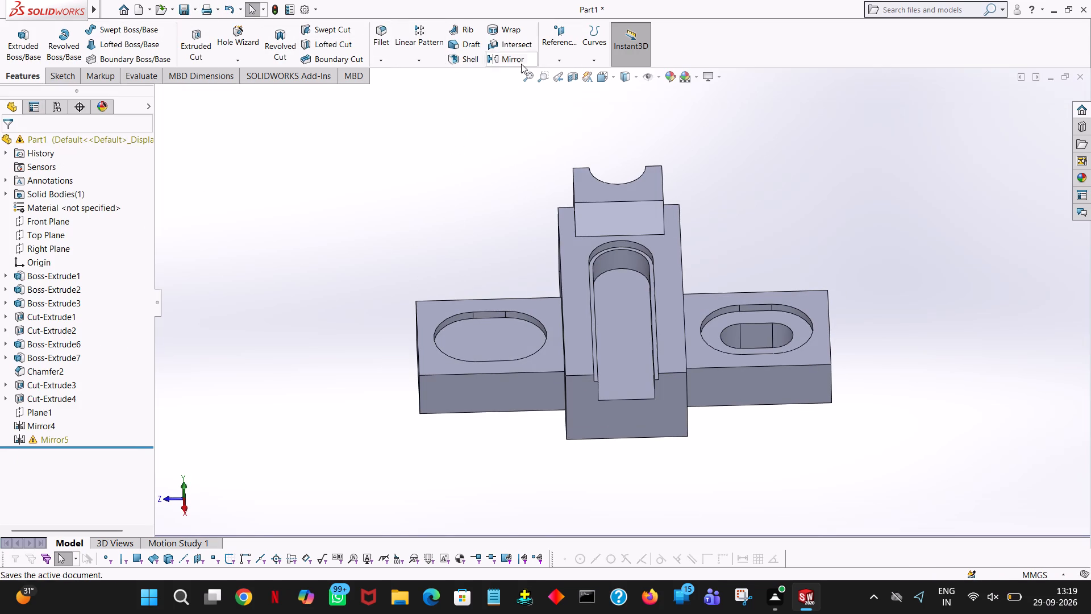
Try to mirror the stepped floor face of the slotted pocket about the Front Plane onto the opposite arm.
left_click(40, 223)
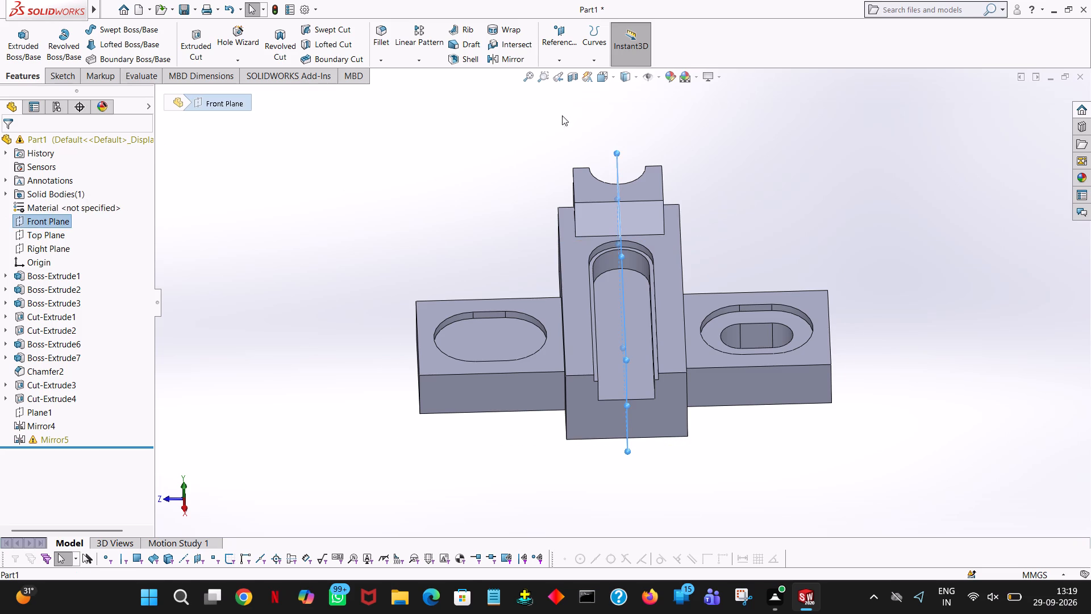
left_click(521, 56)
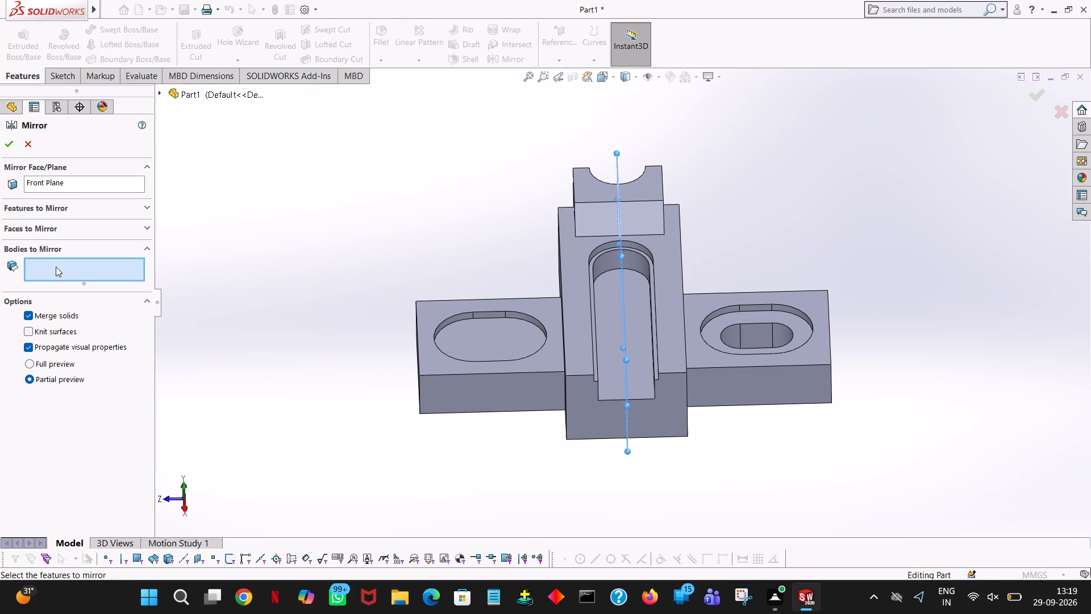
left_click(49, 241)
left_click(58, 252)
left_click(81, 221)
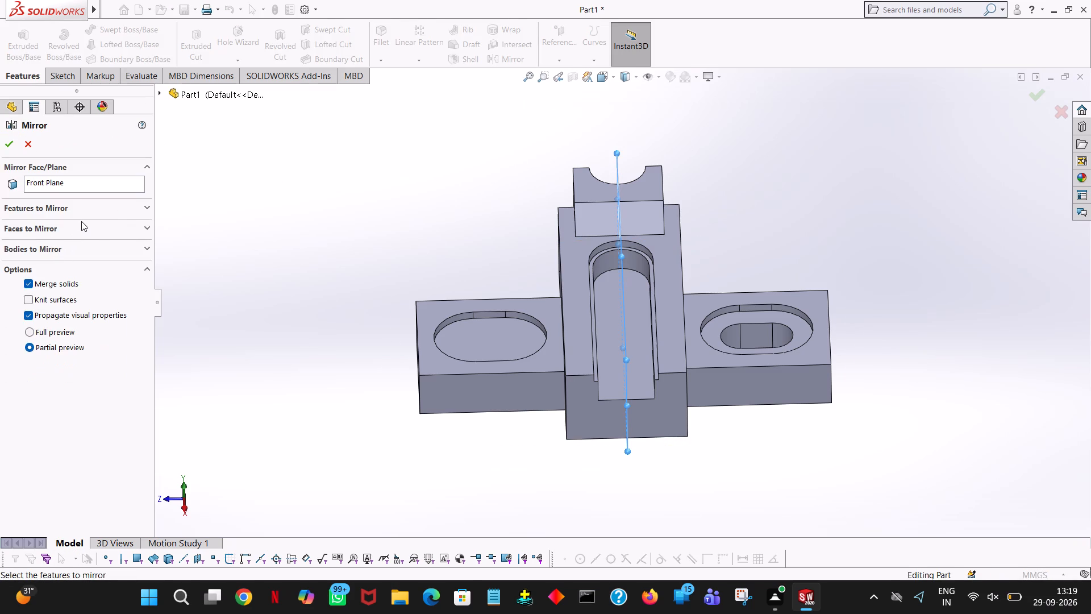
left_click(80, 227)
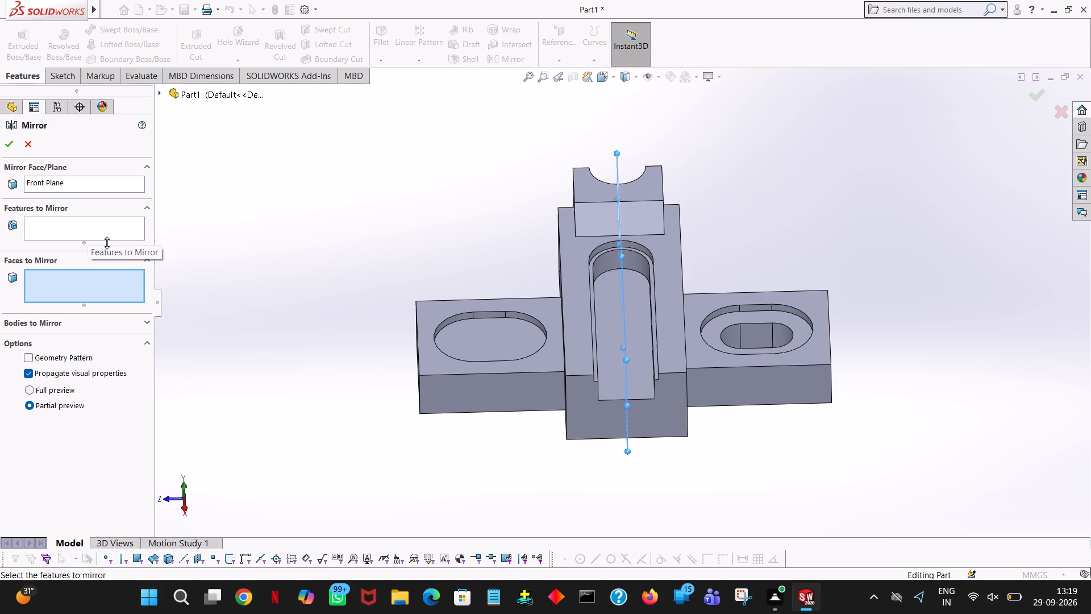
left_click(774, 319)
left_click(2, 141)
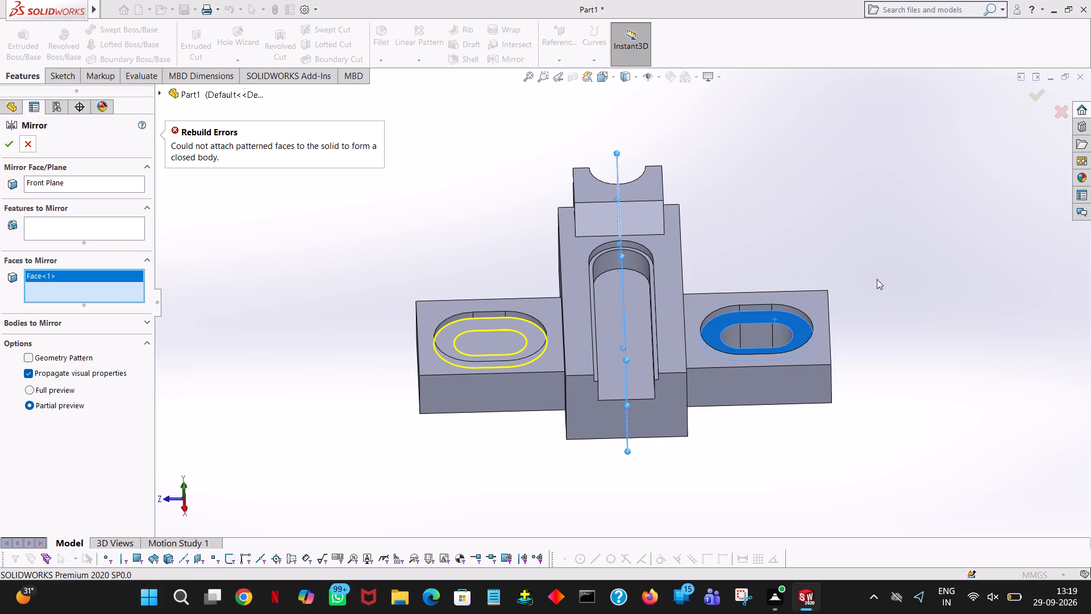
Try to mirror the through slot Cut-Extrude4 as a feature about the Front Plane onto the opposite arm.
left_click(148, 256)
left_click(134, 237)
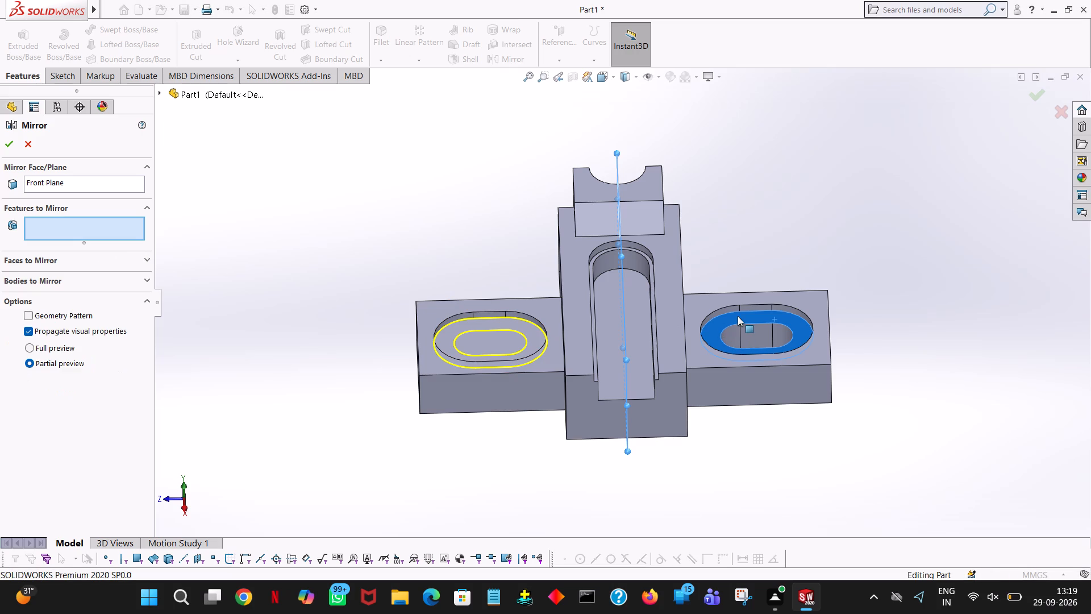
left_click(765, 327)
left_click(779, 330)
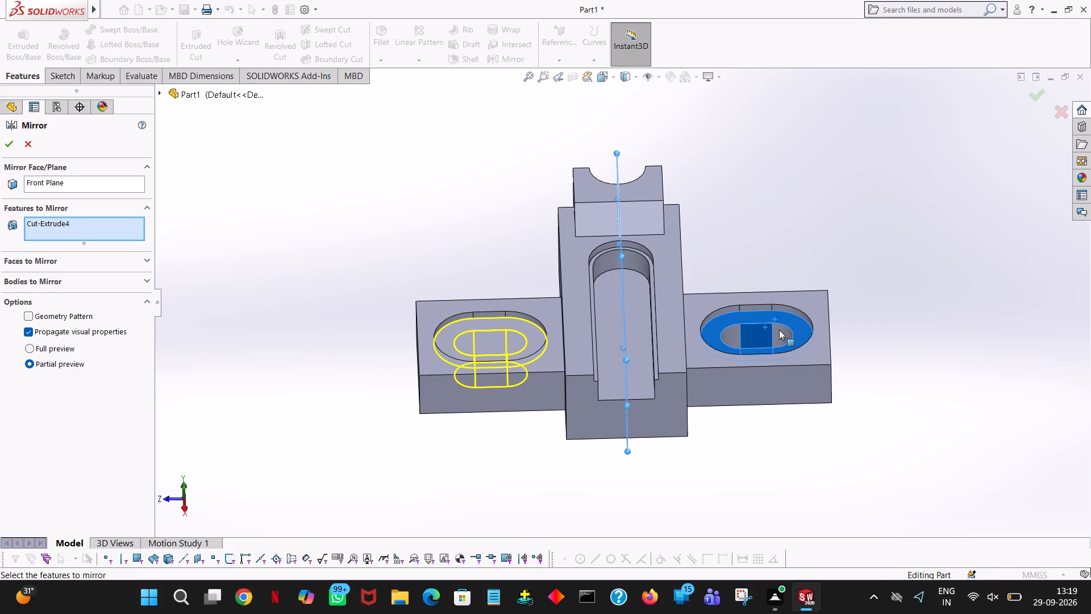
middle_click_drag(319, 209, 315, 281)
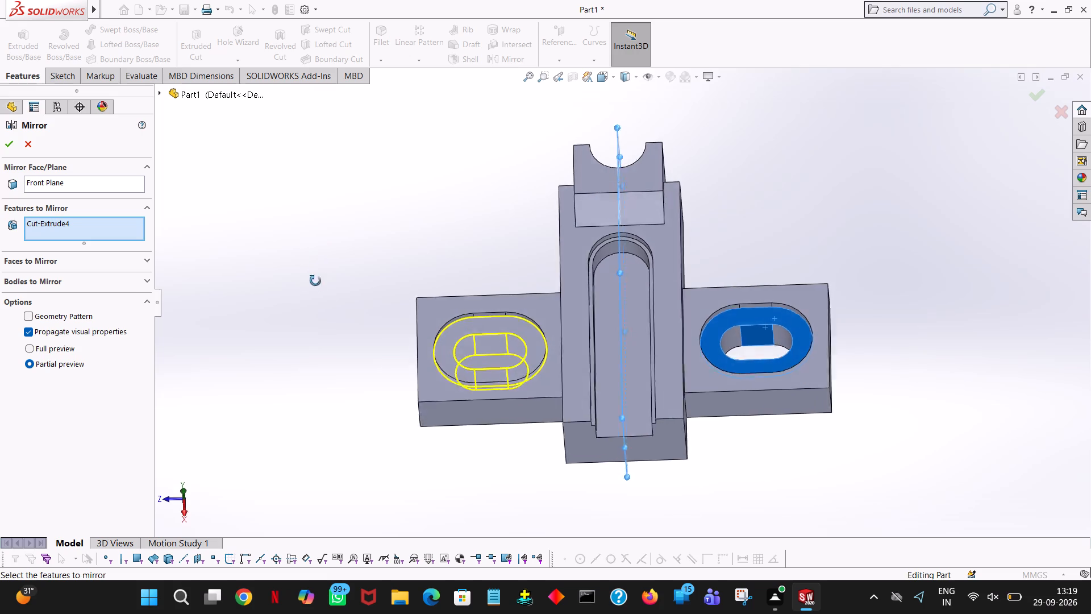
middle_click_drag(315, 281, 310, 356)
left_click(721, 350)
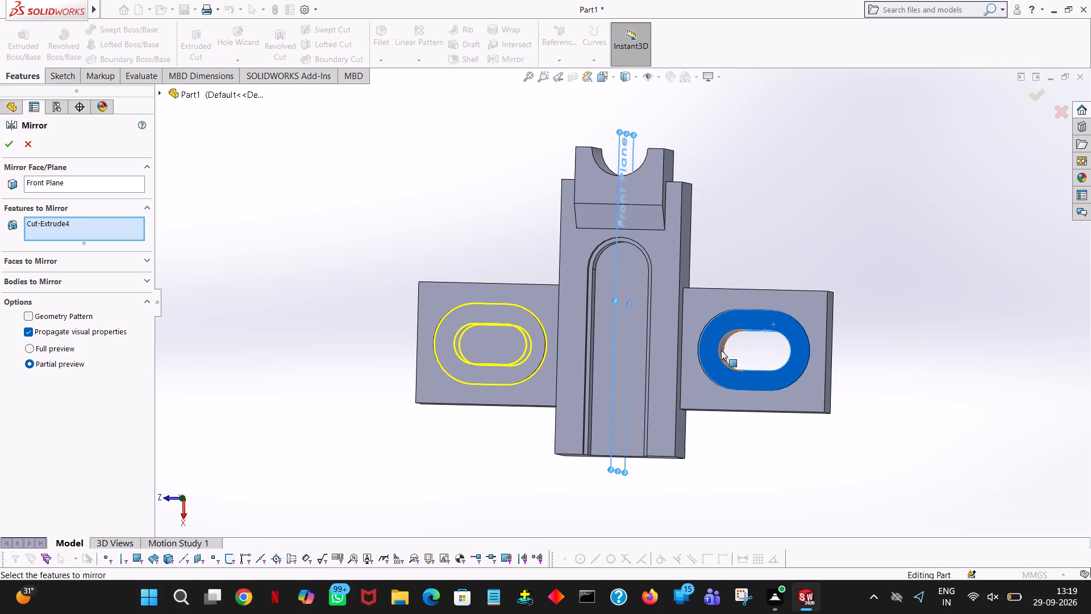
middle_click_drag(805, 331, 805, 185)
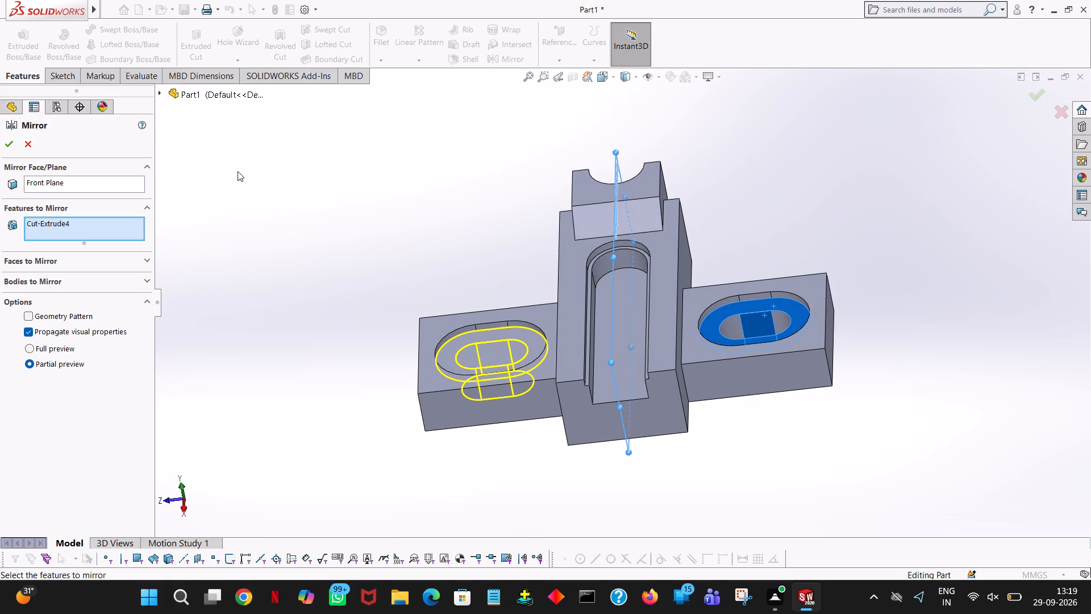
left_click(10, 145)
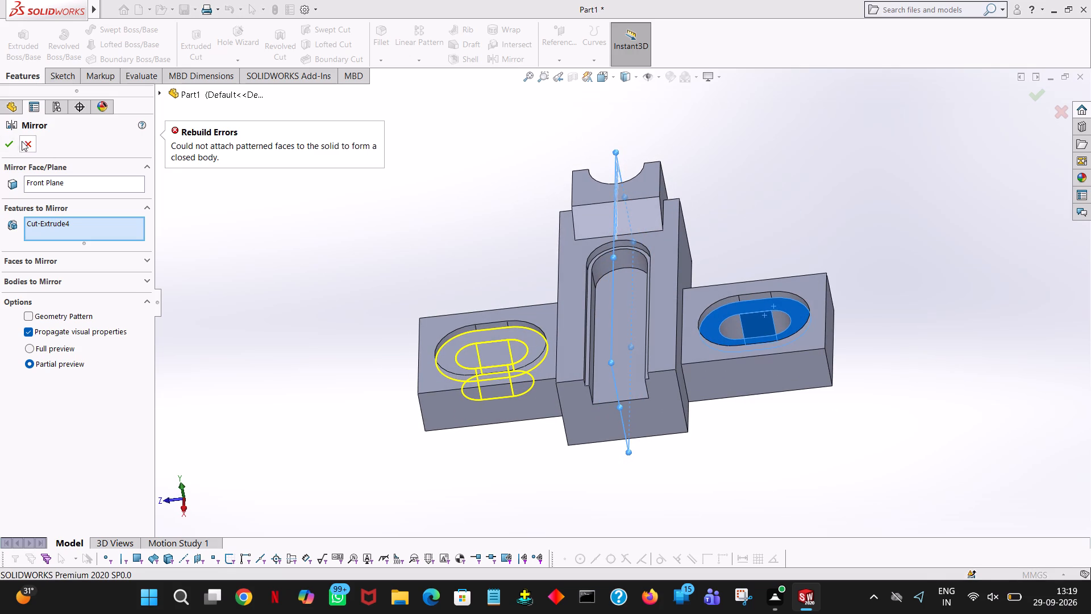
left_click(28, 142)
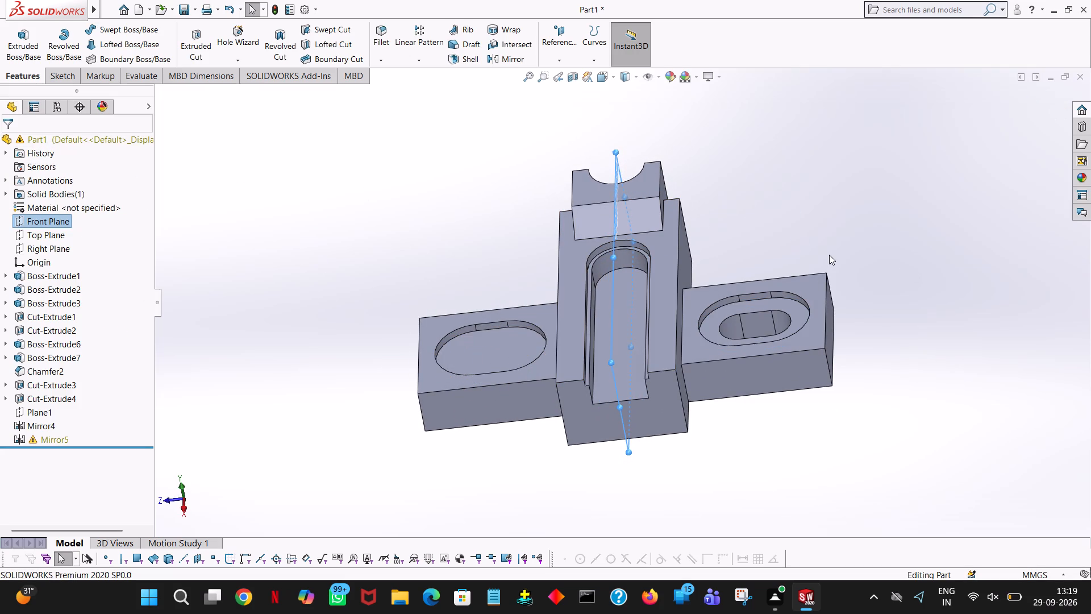
Mirror the slotted pocket Cut-Extrude3 about the Front Plane as another mirror feature.
middle_click_drag(829, 255, 849, 332)
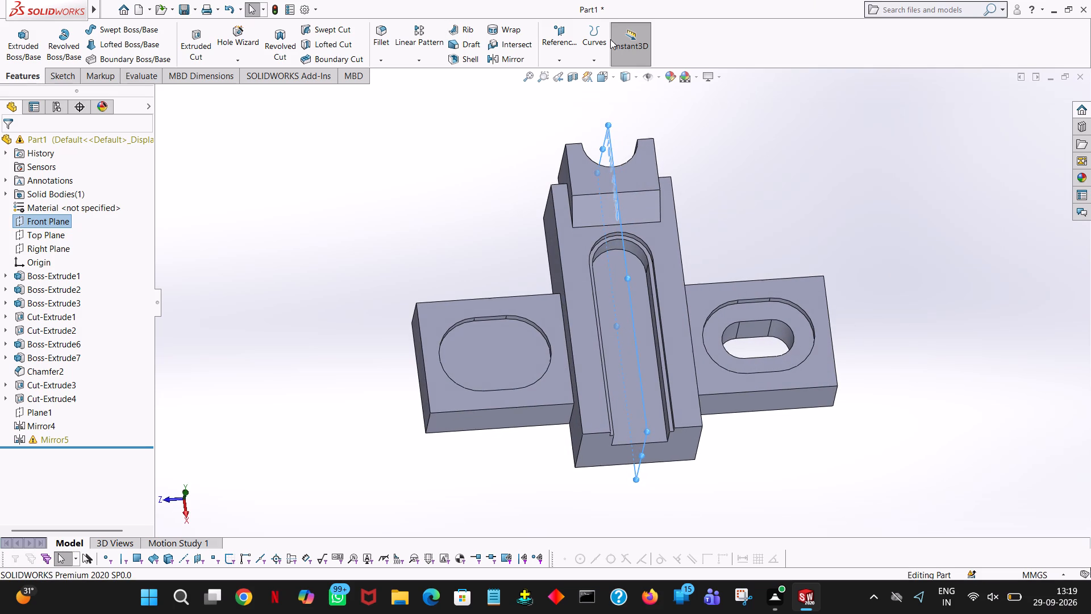
left_click(503, 63)
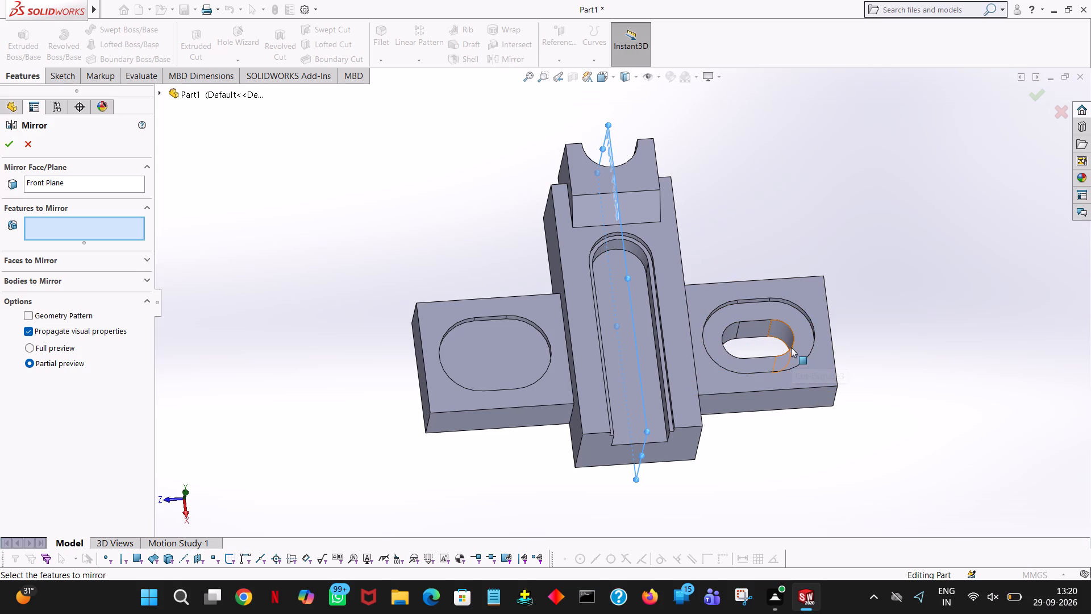
left_click(804, 347)
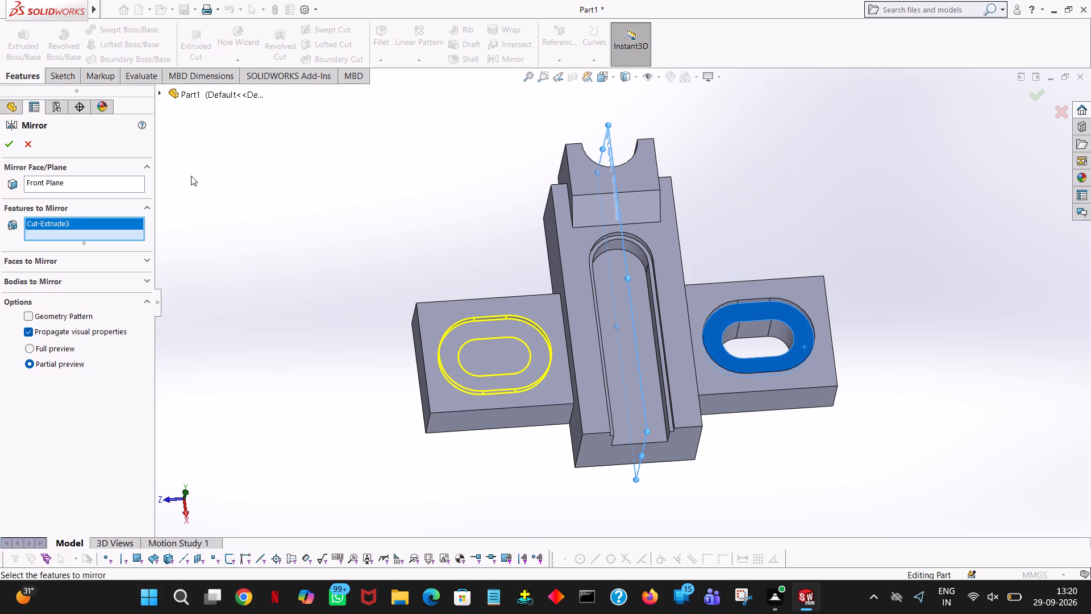
left_click(6, 147)
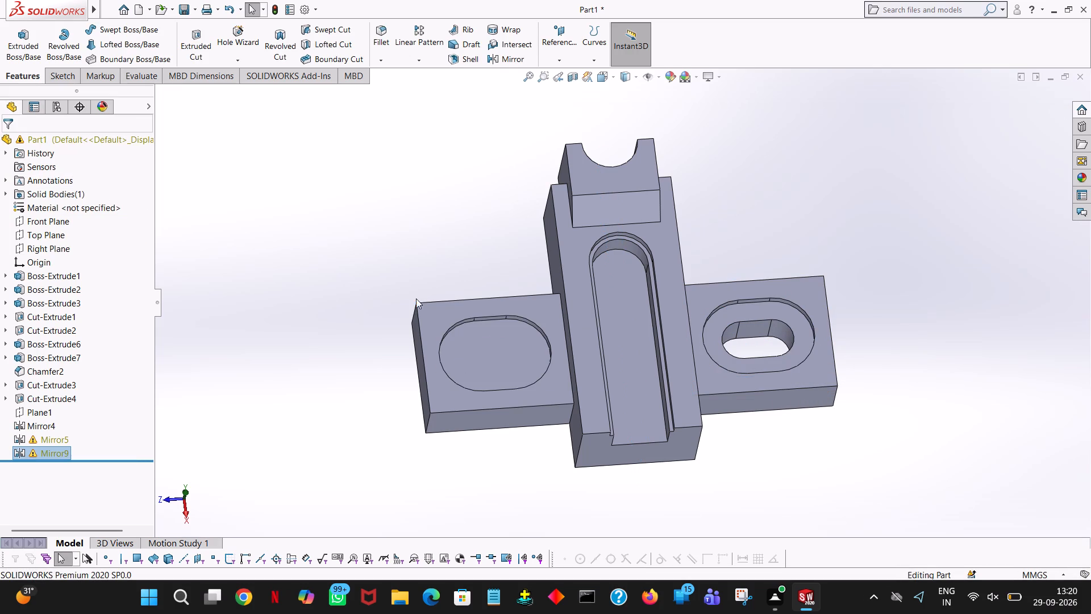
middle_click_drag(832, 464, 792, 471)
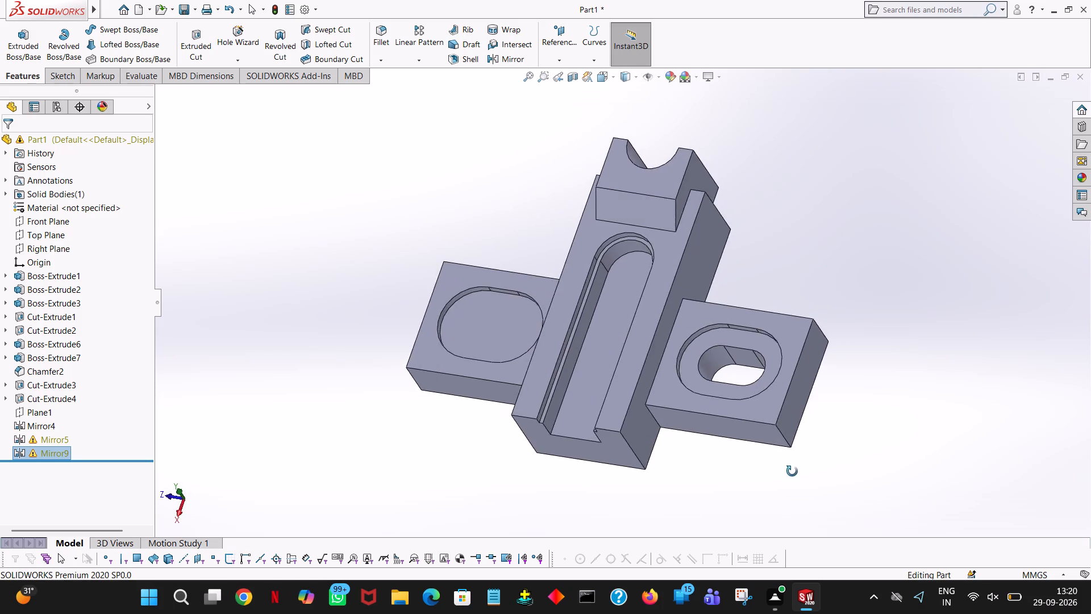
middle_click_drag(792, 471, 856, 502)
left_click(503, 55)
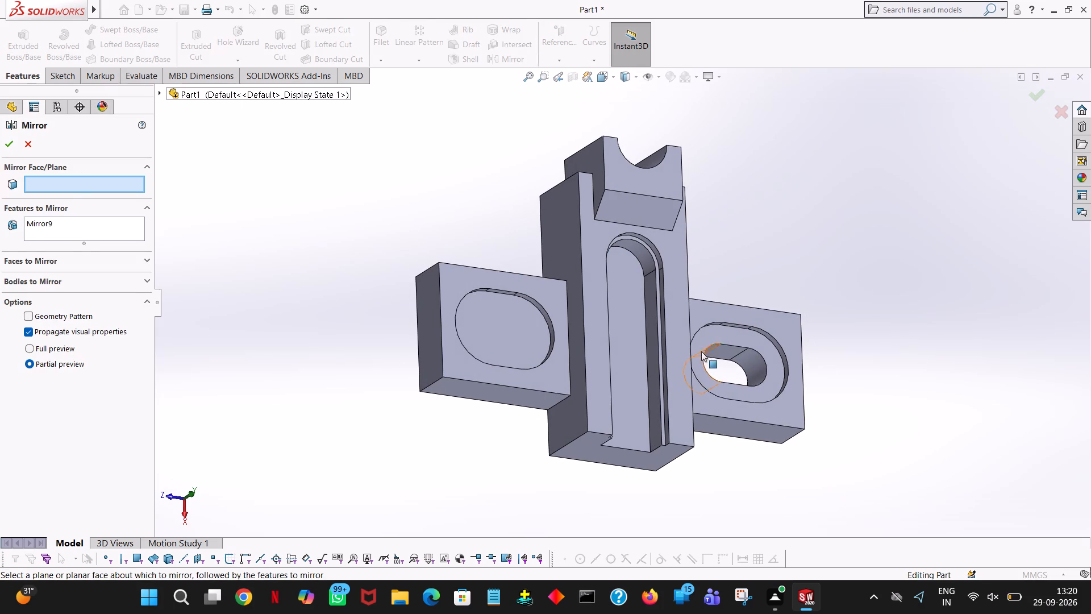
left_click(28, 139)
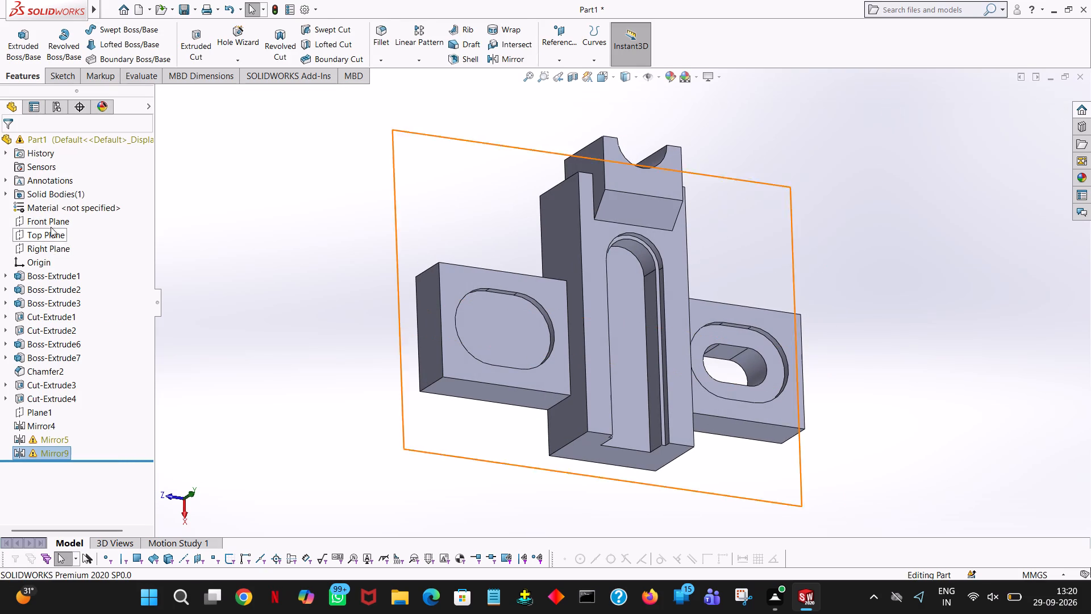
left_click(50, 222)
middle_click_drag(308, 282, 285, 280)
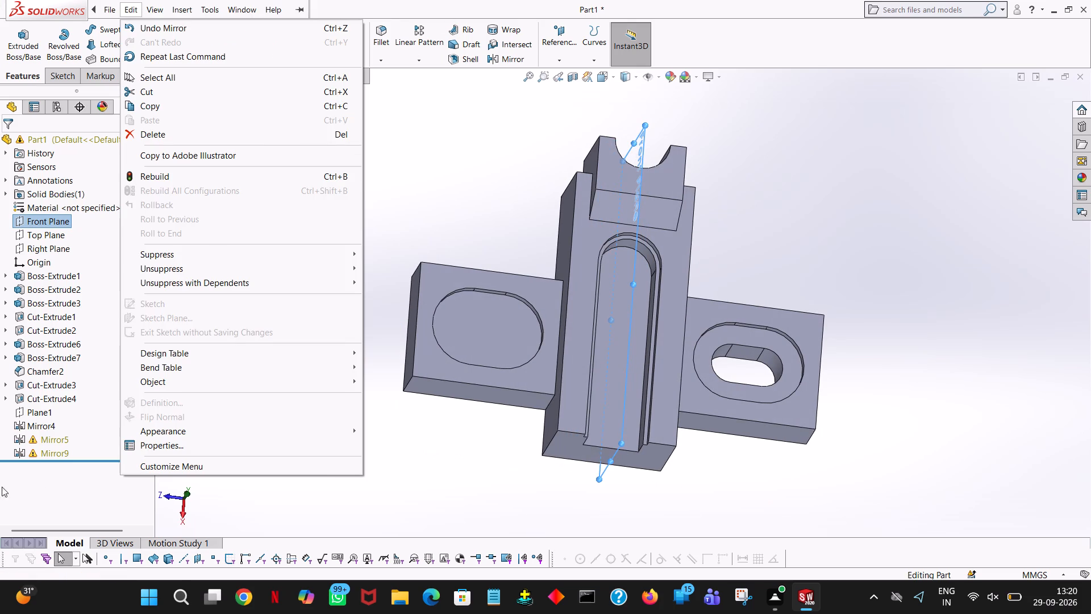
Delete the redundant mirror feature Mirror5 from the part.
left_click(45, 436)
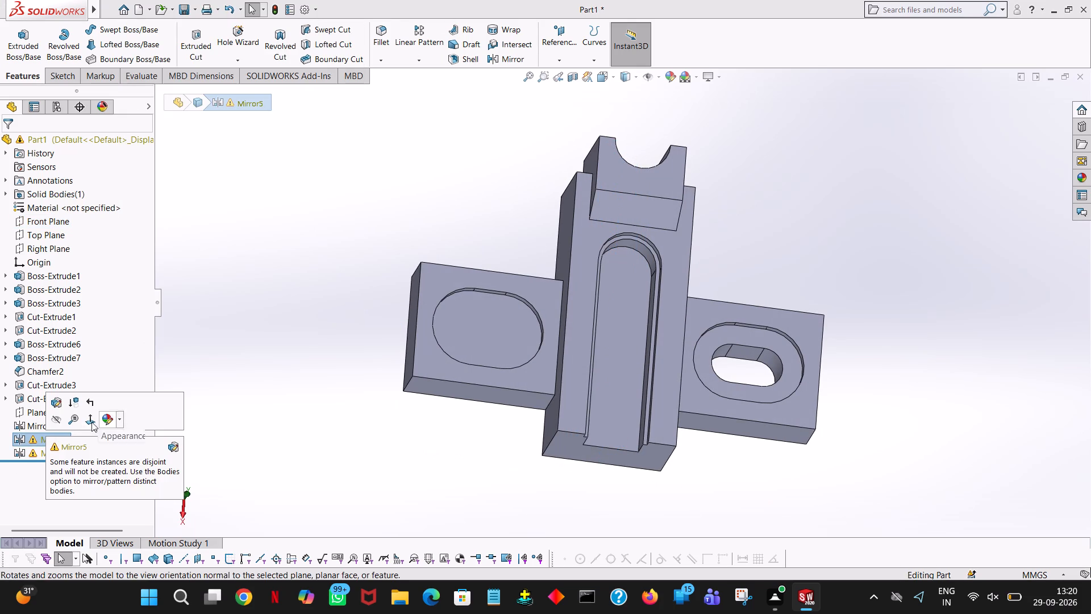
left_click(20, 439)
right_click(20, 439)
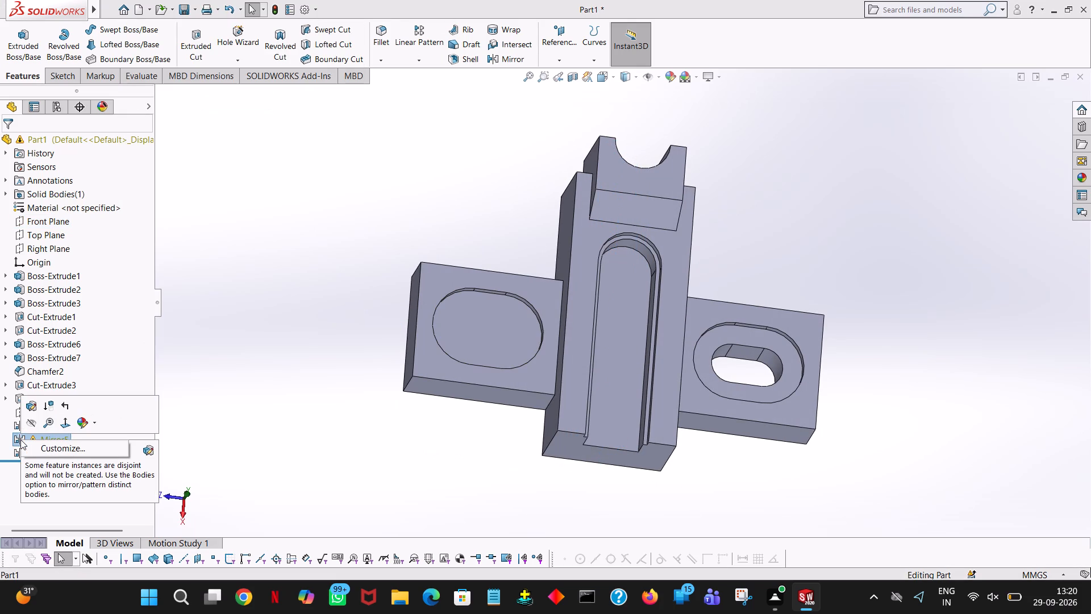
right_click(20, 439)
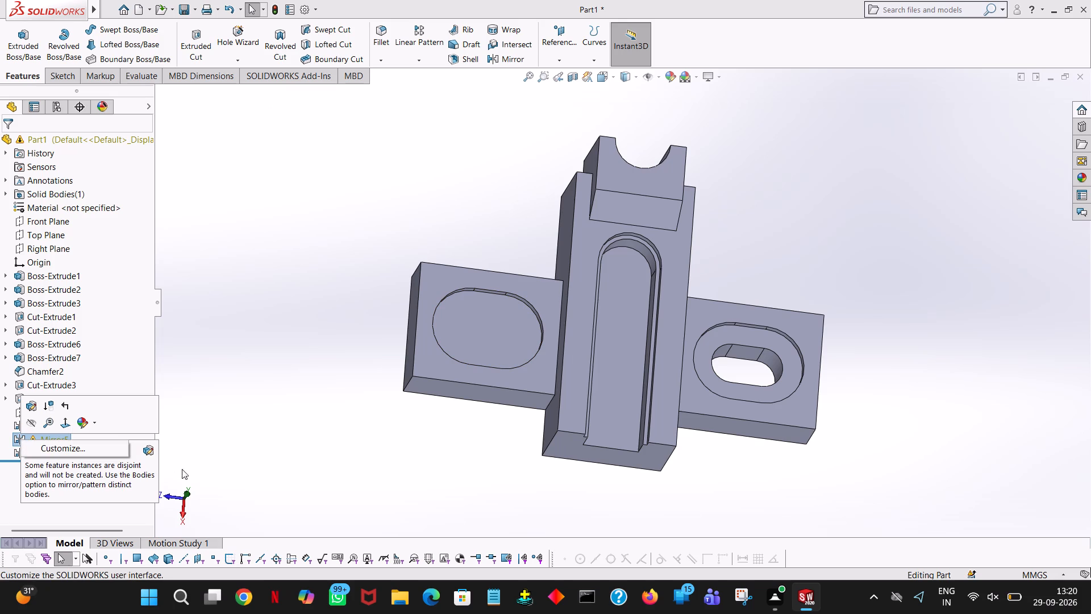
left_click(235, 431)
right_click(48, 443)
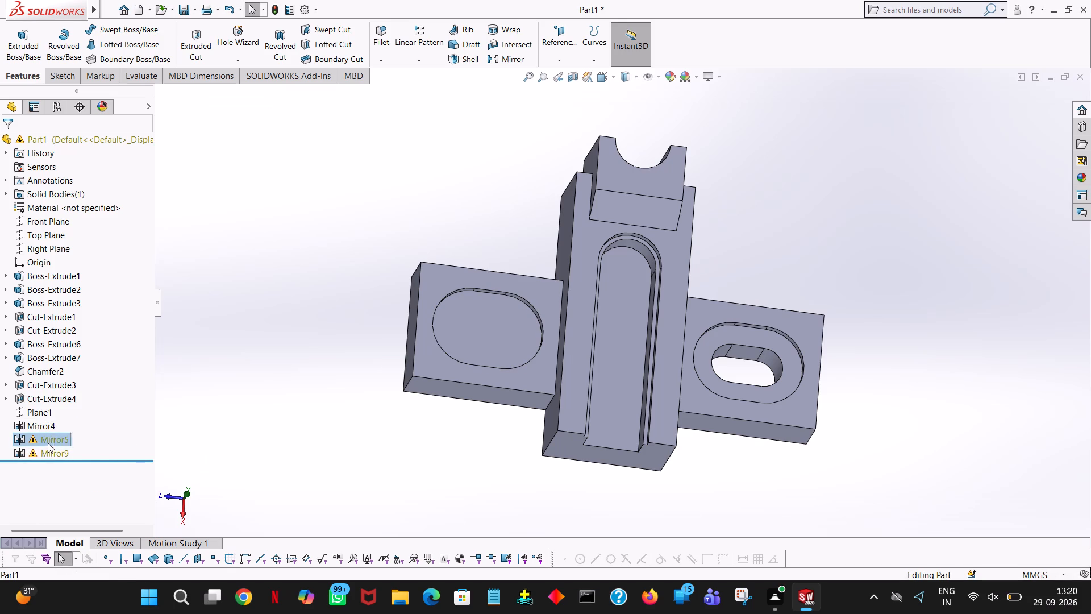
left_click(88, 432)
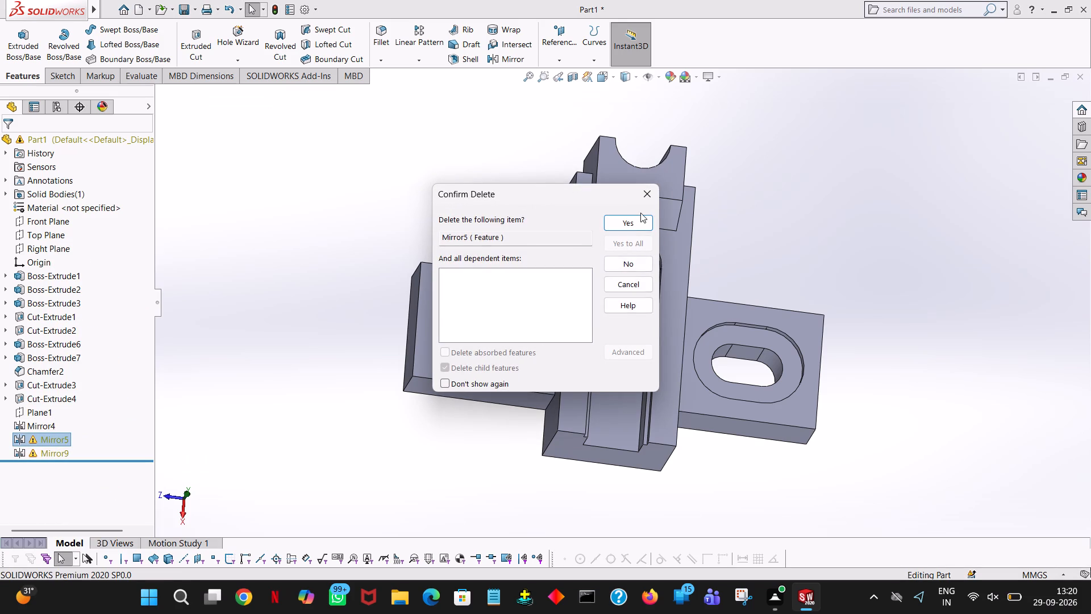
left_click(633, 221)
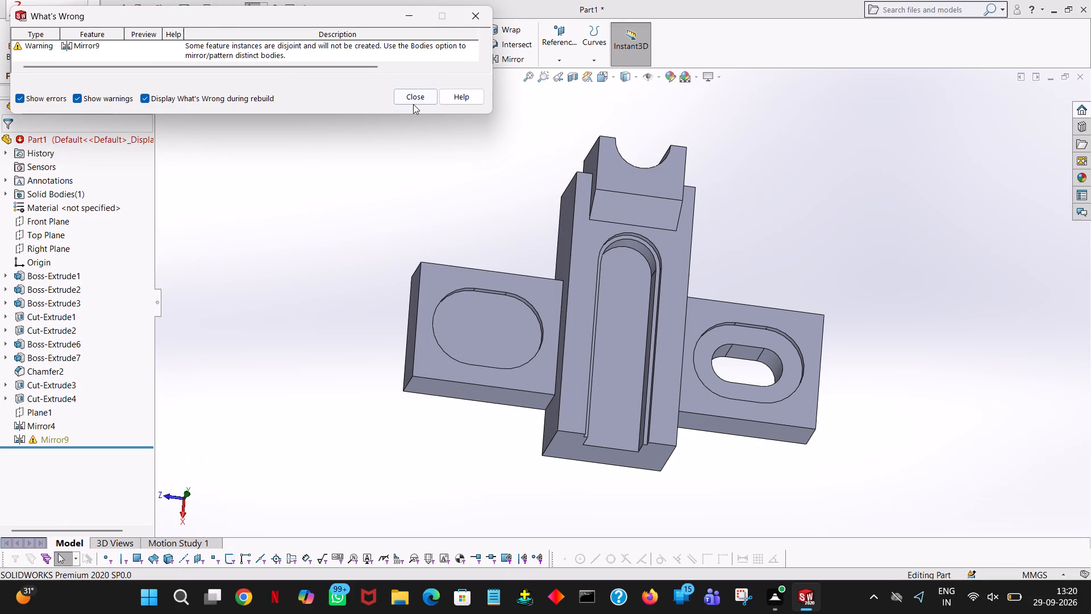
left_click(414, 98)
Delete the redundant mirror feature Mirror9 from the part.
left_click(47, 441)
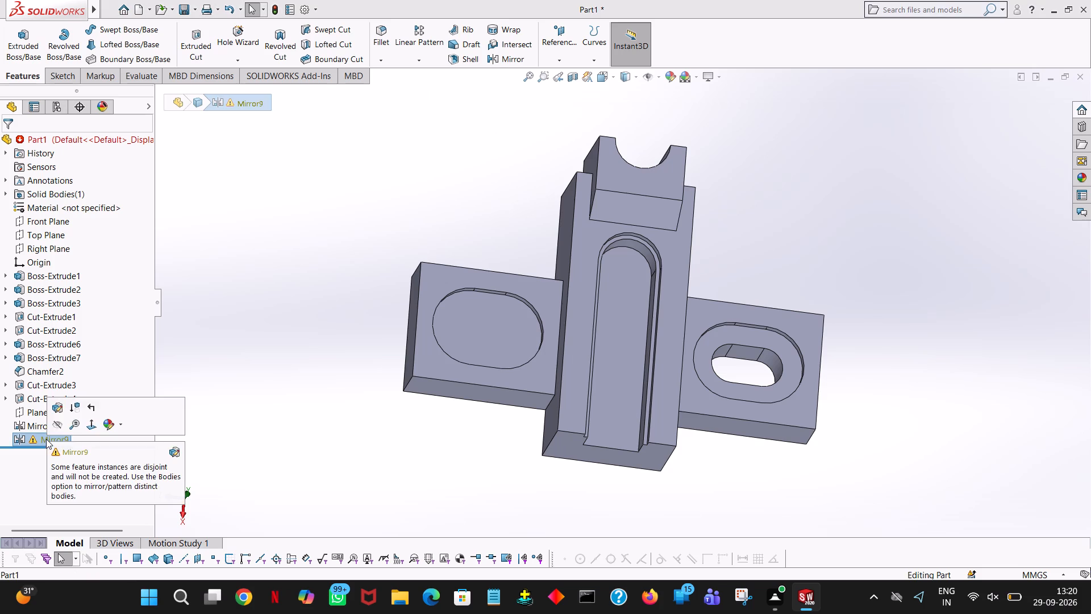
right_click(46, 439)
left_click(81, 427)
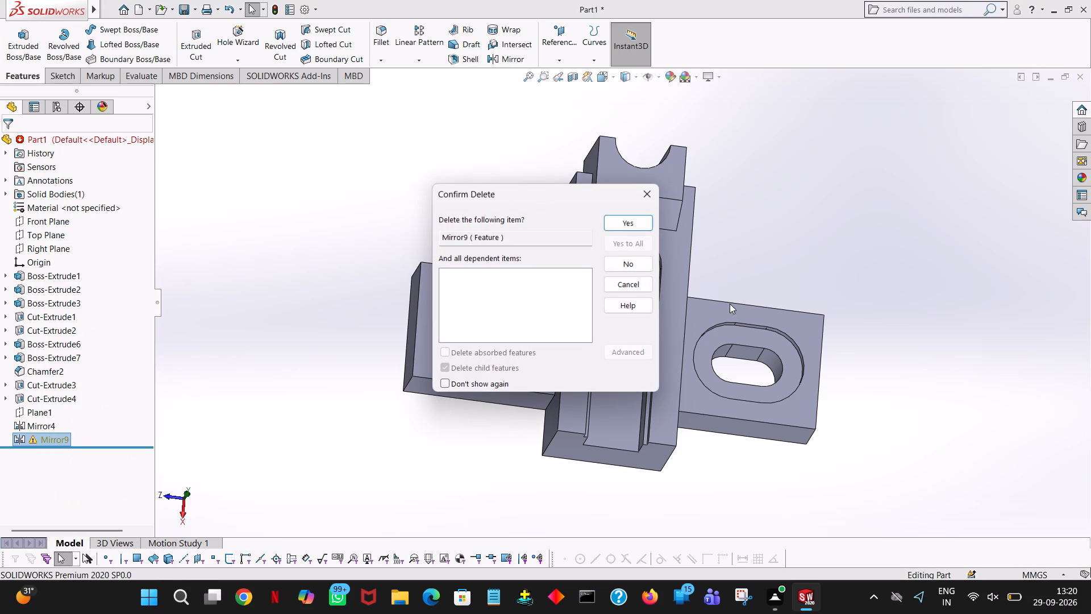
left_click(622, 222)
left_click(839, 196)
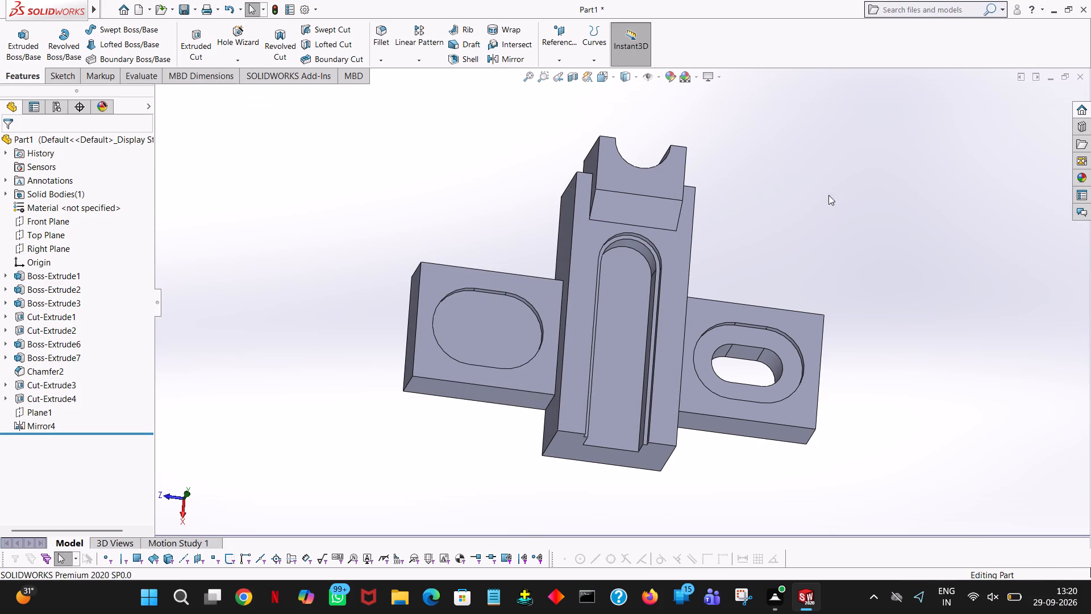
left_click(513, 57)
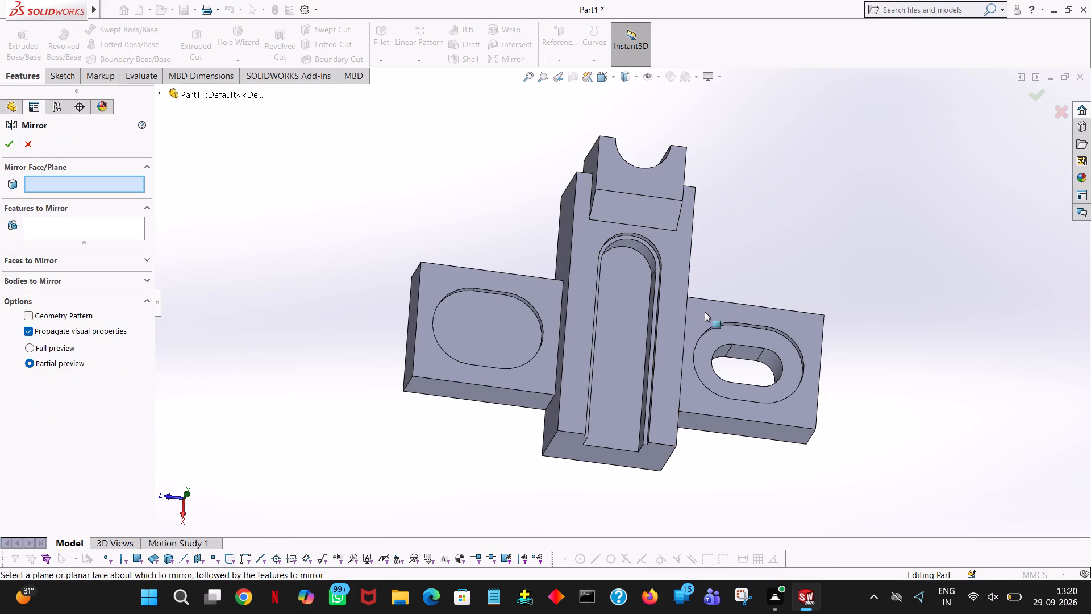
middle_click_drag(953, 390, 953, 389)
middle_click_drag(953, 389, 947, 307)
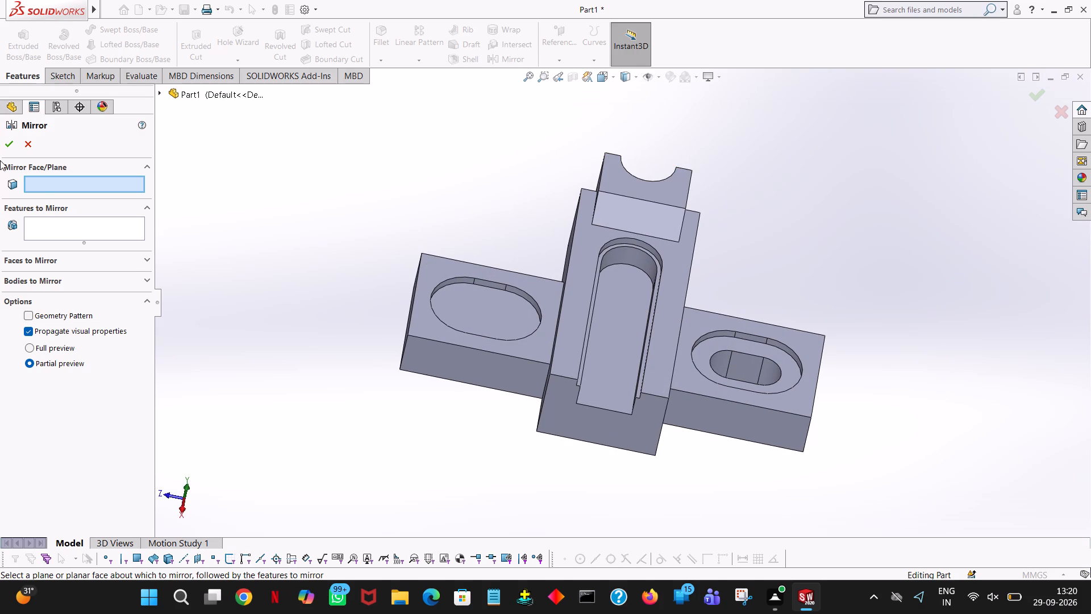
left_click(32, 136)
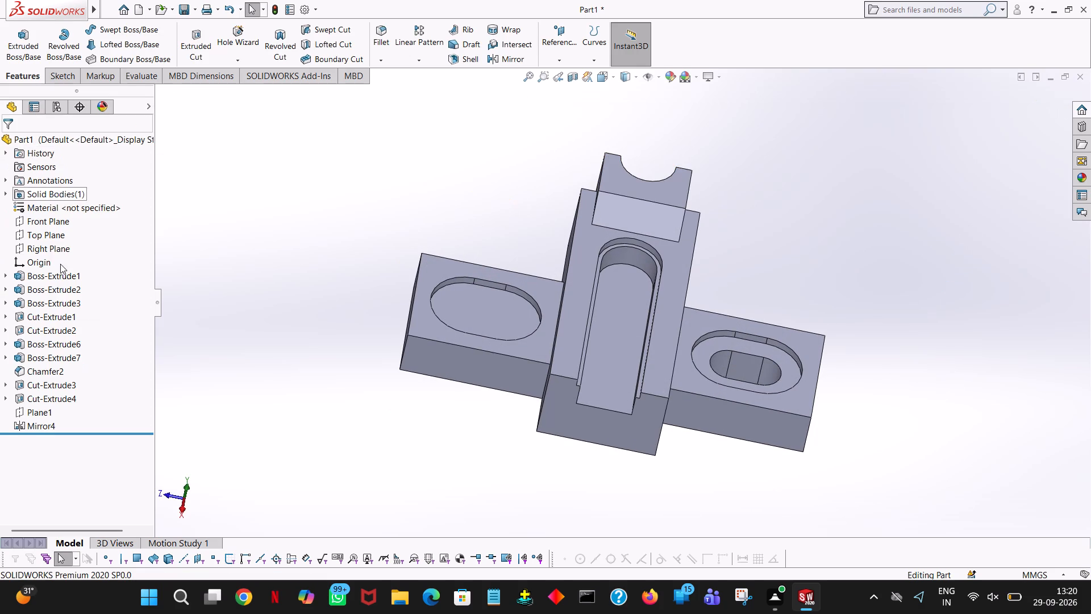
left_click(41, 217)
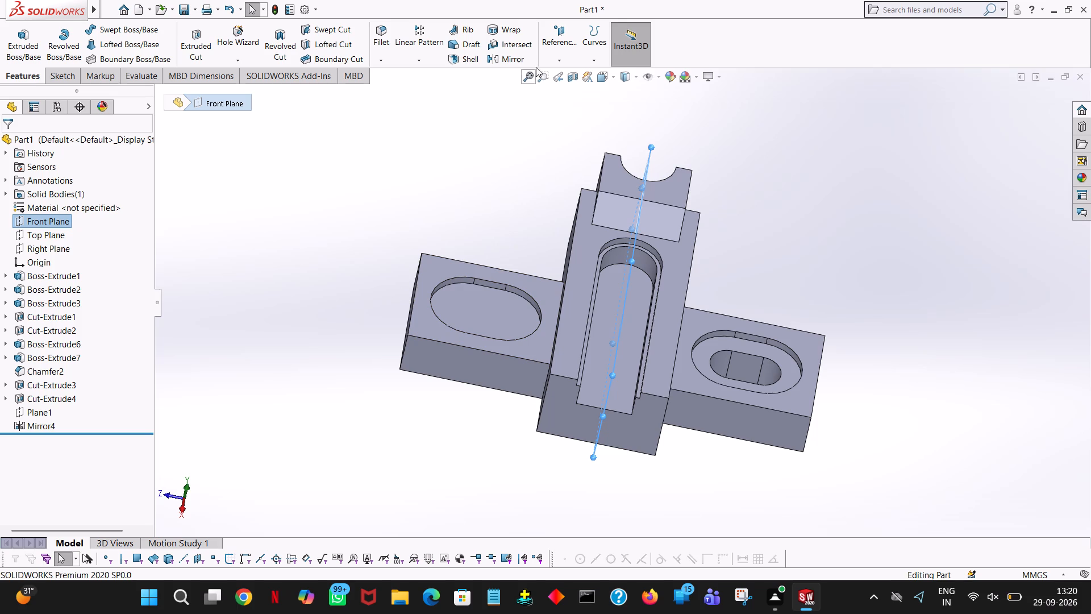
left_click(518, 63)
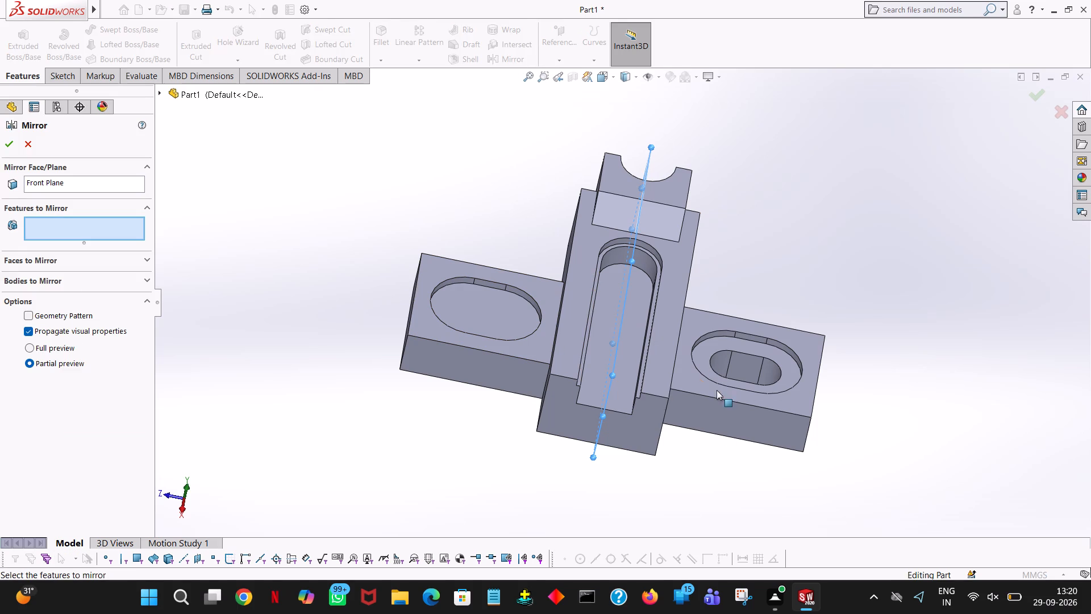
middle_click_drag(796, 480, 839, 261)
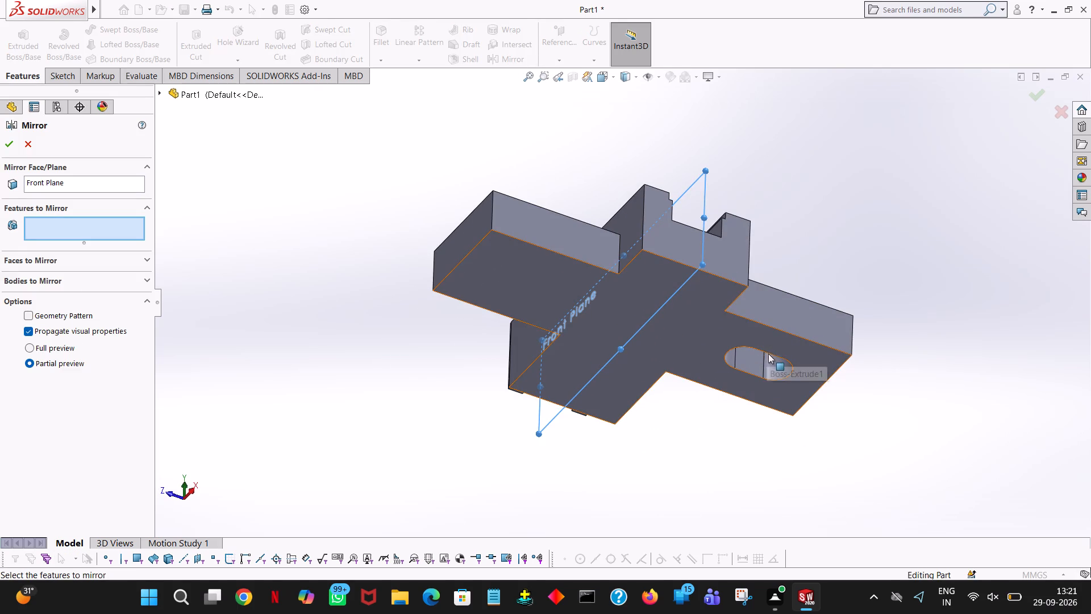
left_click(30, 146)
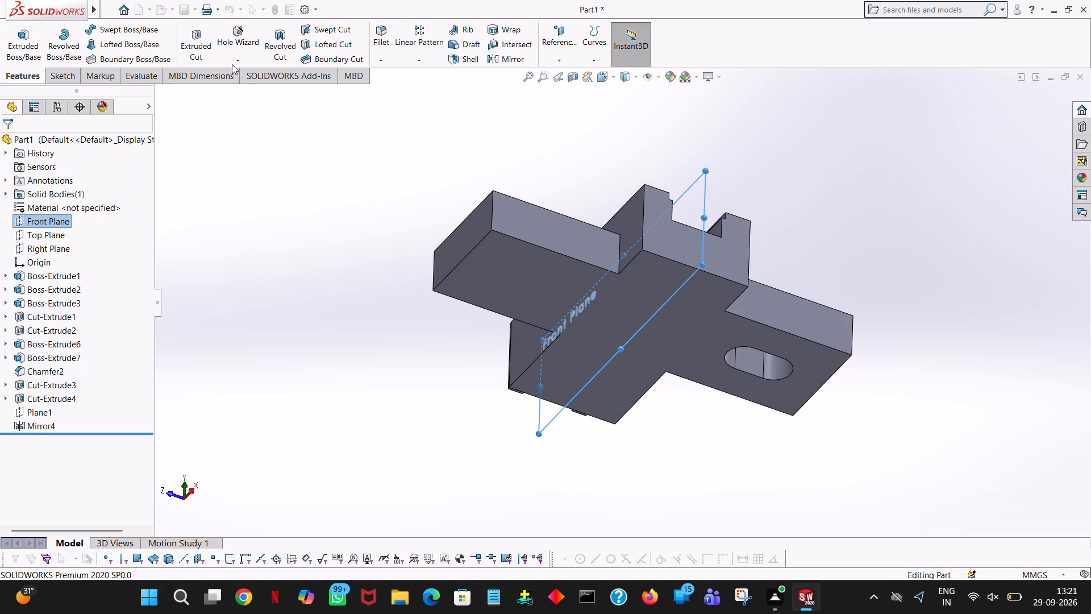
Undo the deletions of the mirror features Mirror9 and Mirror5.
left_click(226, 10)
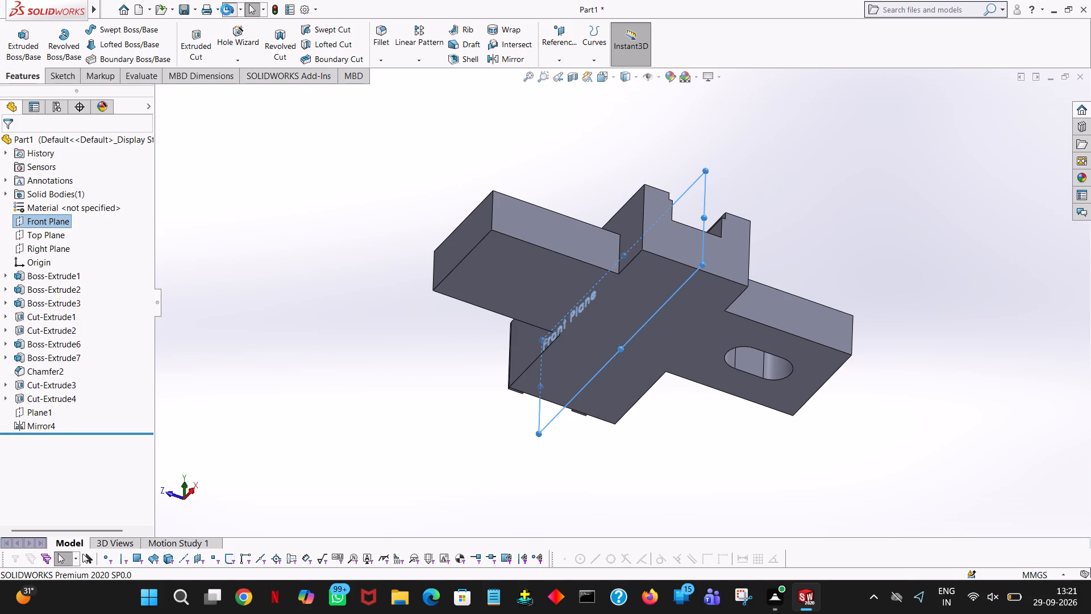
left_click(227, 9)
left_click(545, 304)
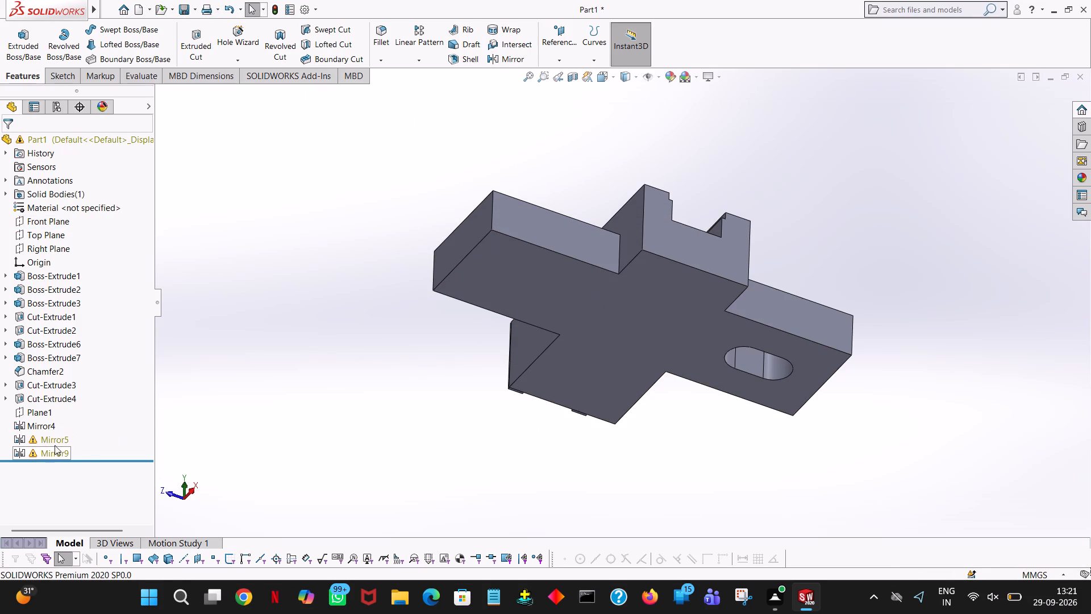
Delete the mirror feature Mirror5 from the part.
left_click(59, 443)
right_click(41, 437)
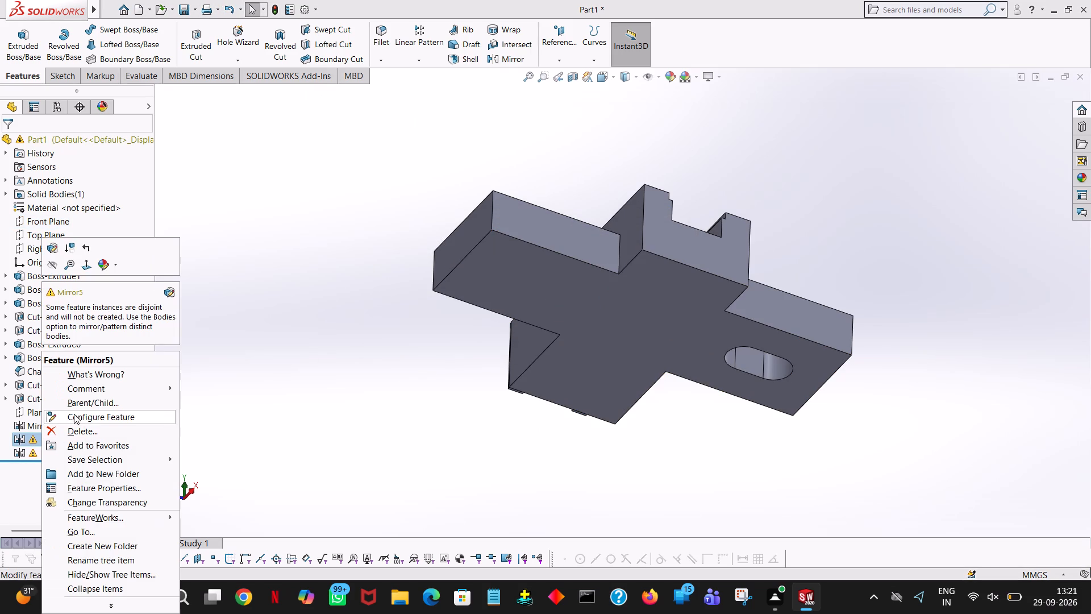
left_click(62, 431)
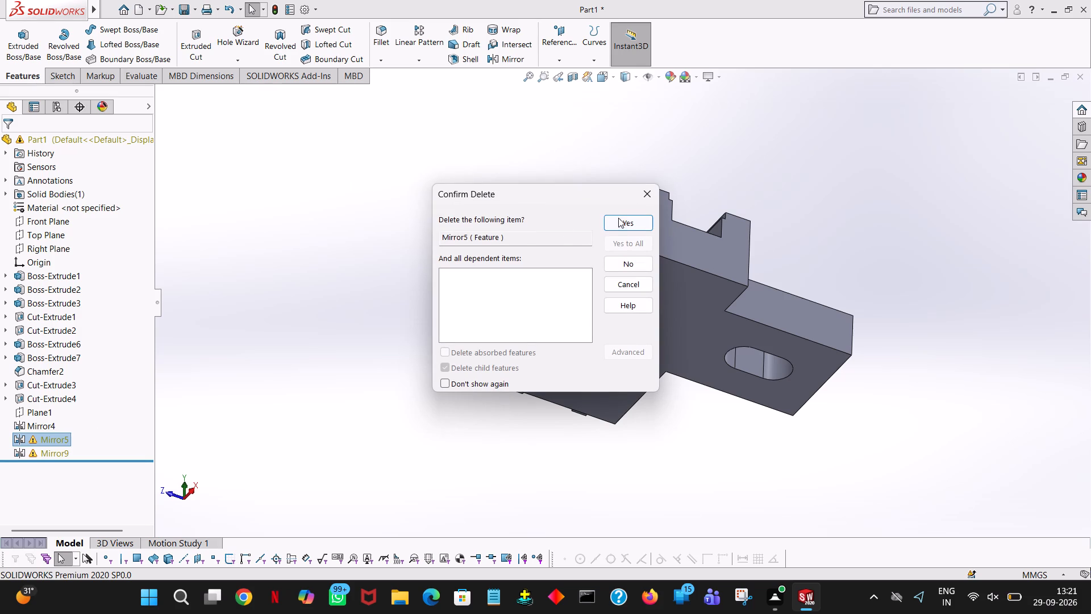
left_click(618, 218)
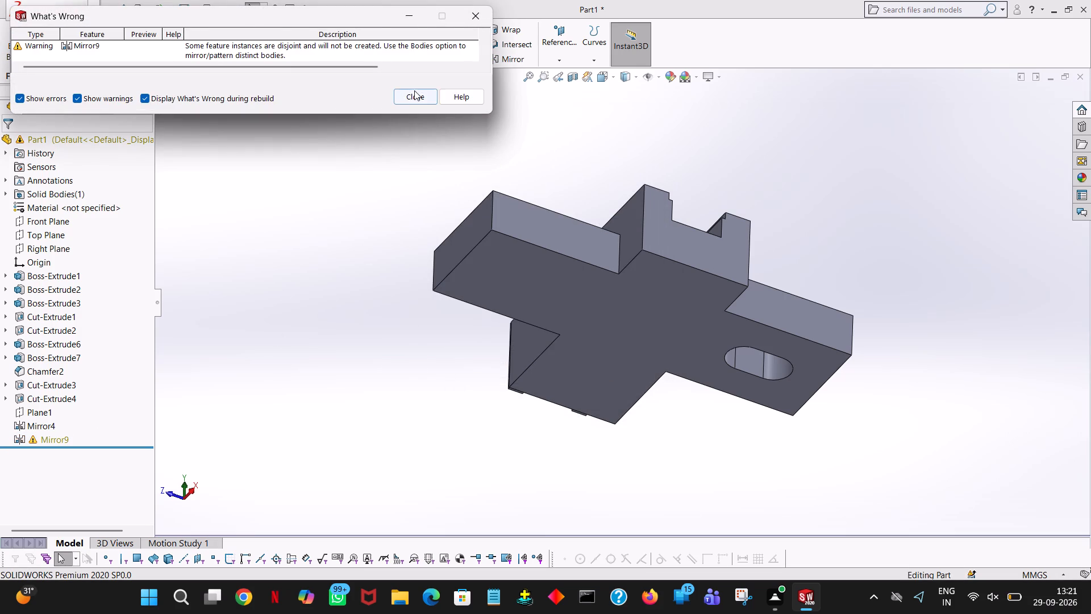
left_click(414, 90)
Delete the mirror feature Mirror9 from the part.
left_click(40, 446)
left_click(51, 442)
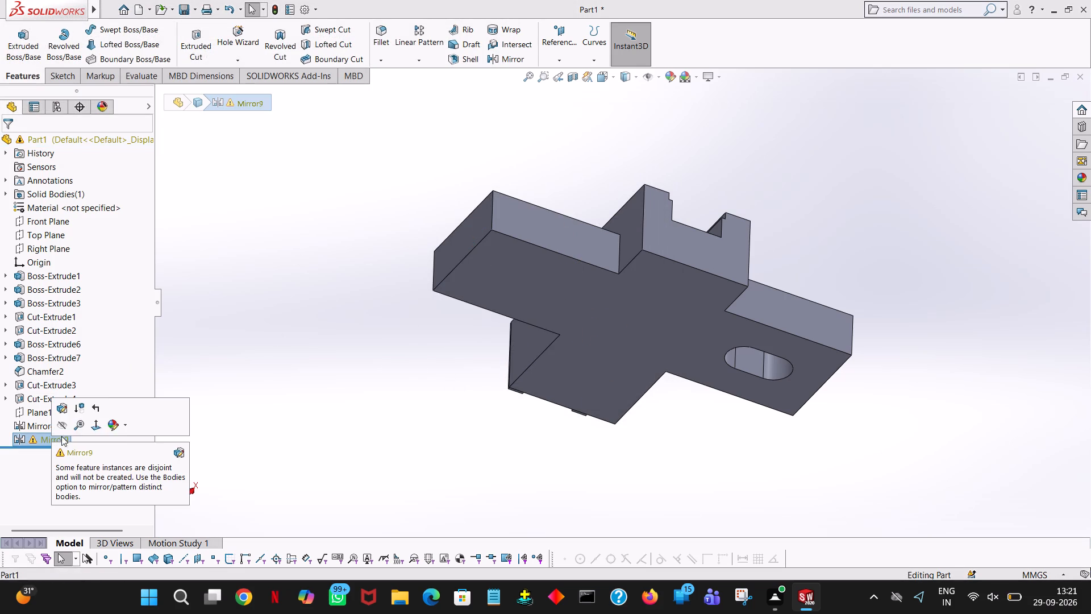
right_click(41, 438)
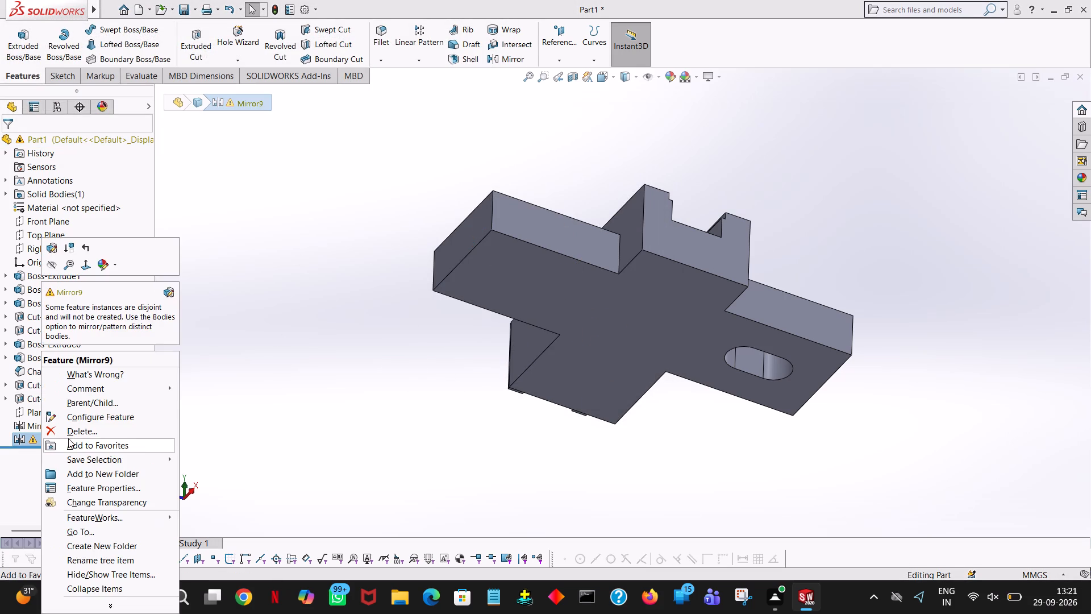
left_click(72, 432)
left_click(613, 224)
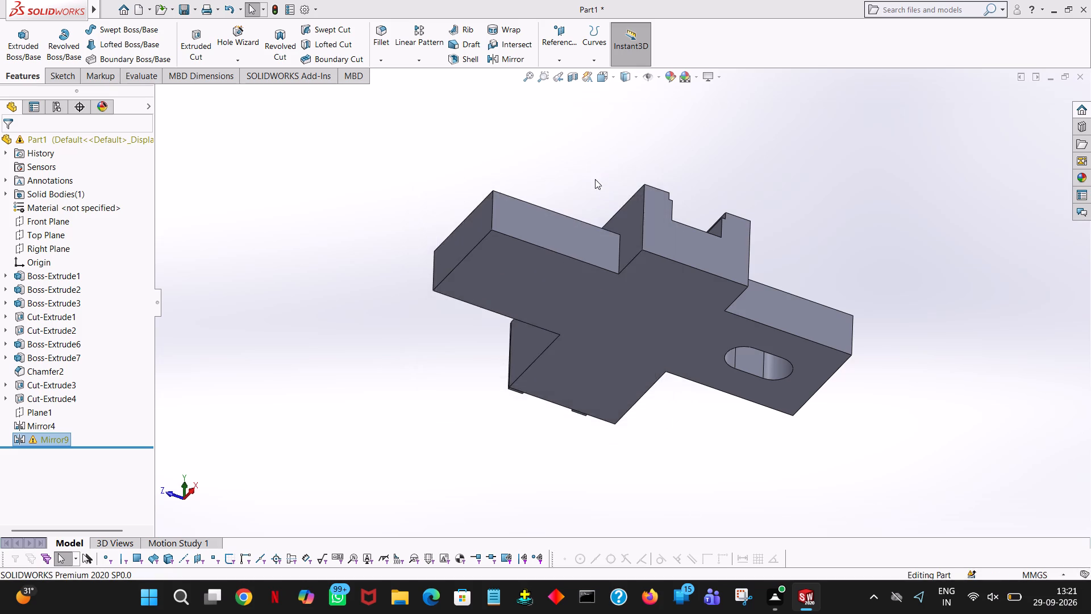
Show the hidden reference plane Plane1.
middle_click_drag(595, 179, 527, 342)
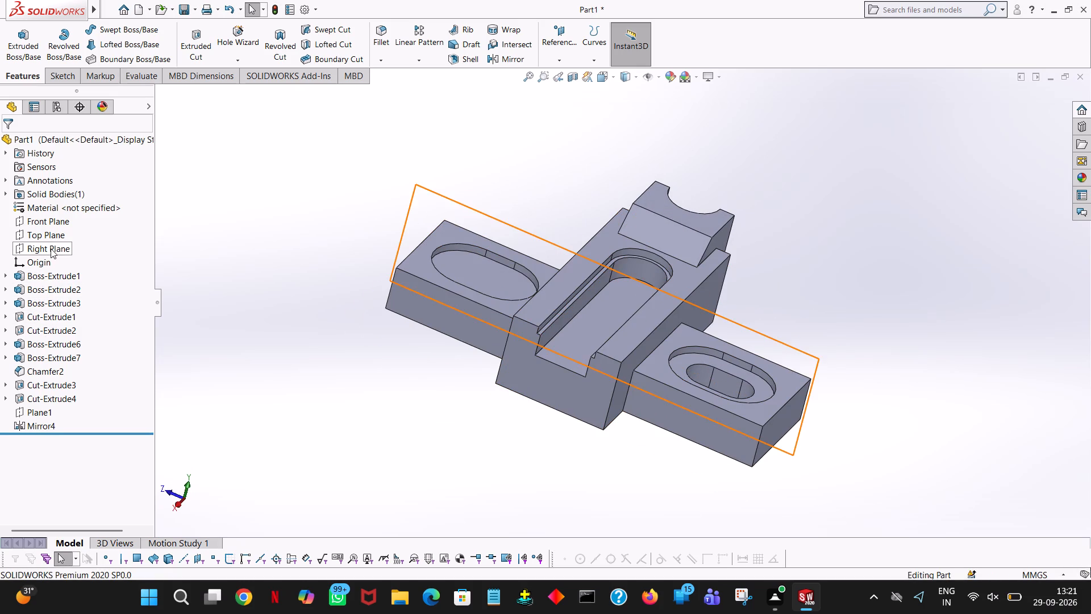
left_click(32, 413)
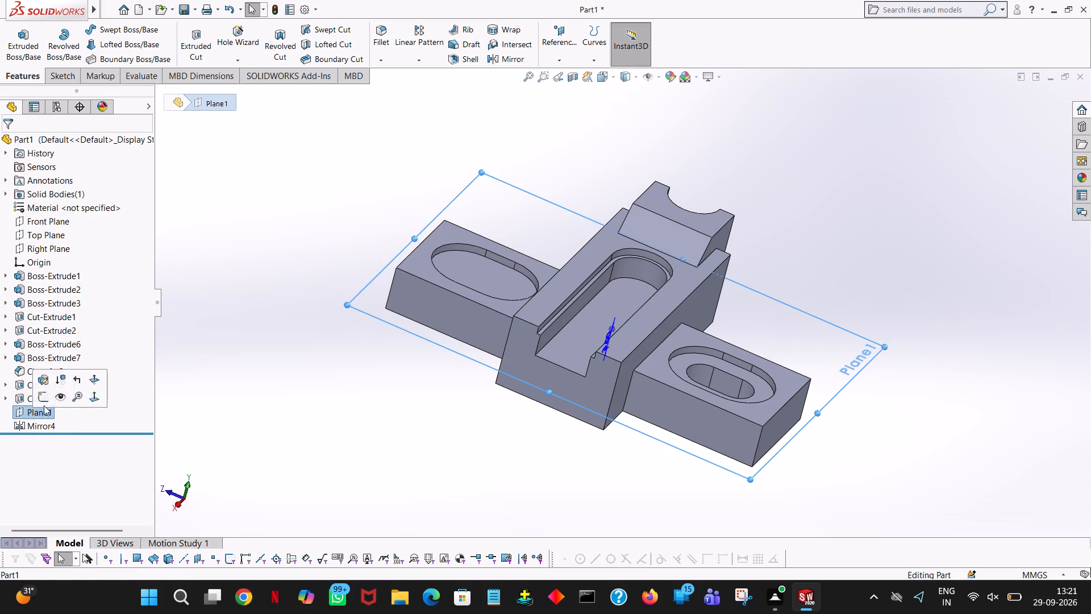
left_click(57, 395)
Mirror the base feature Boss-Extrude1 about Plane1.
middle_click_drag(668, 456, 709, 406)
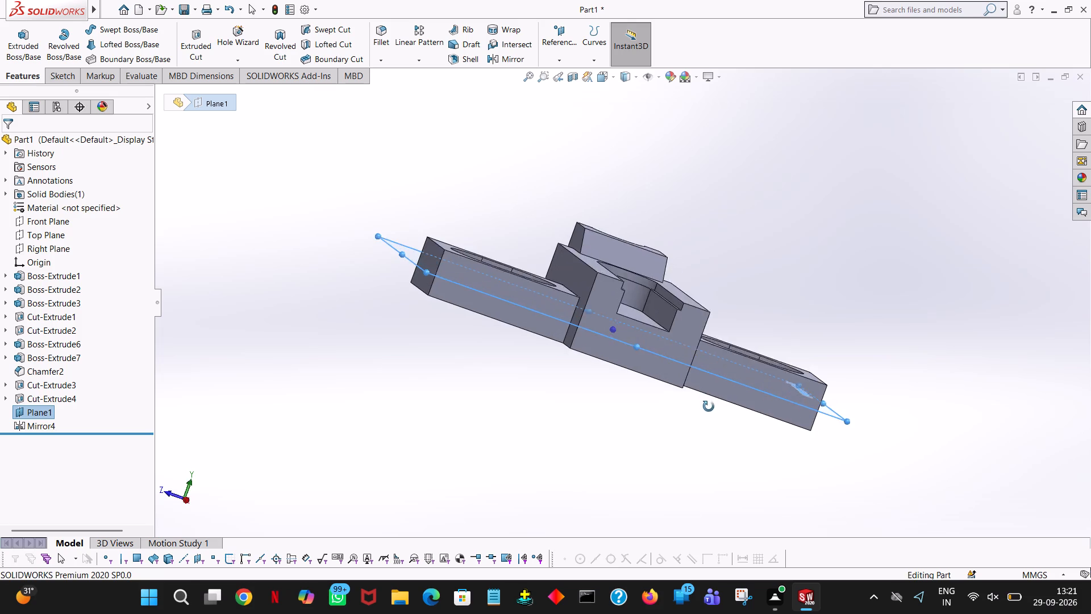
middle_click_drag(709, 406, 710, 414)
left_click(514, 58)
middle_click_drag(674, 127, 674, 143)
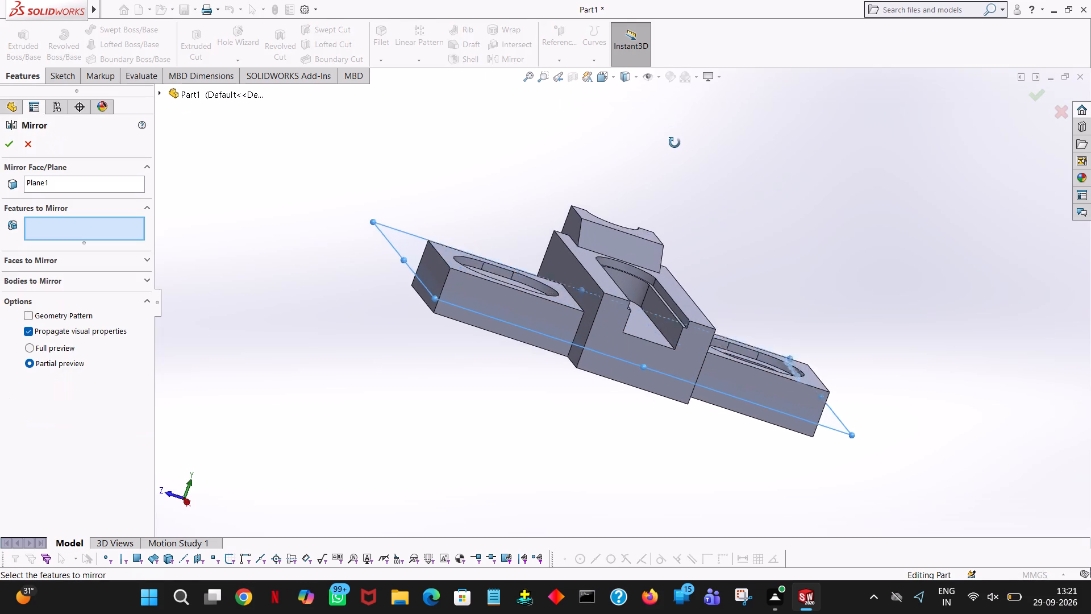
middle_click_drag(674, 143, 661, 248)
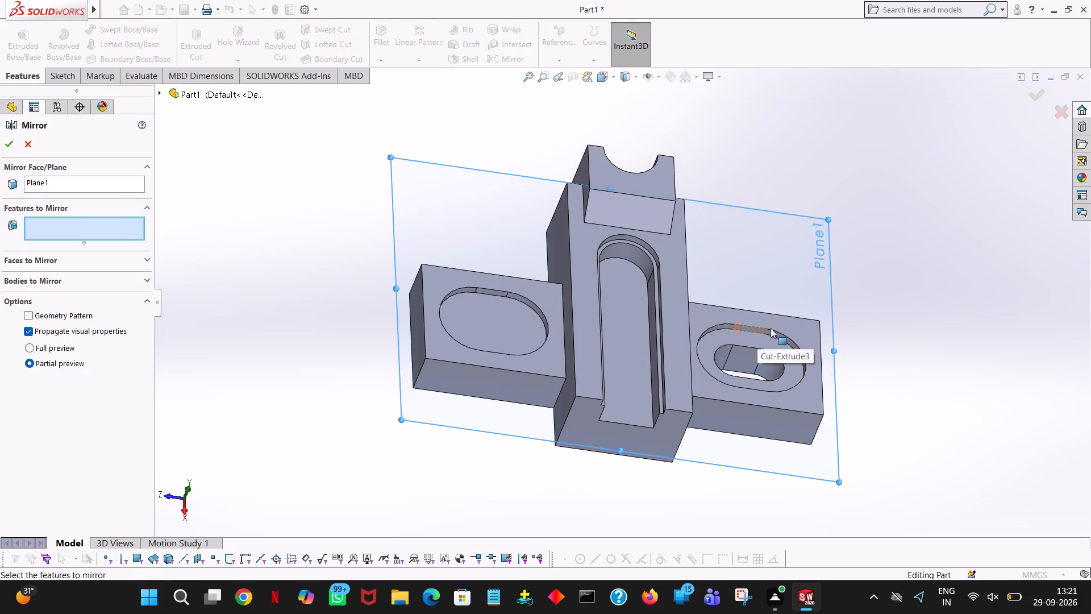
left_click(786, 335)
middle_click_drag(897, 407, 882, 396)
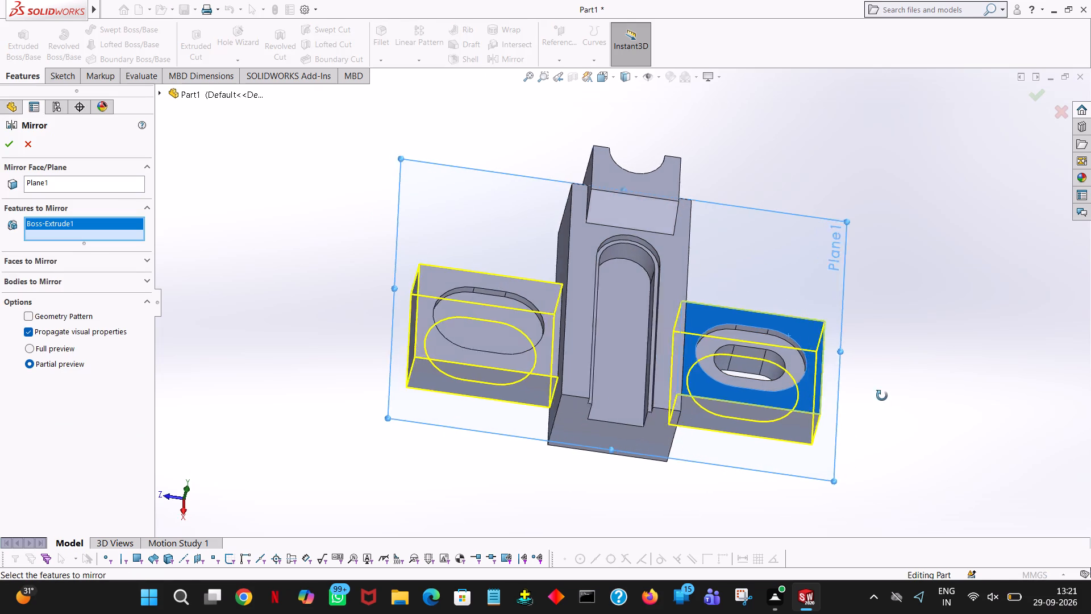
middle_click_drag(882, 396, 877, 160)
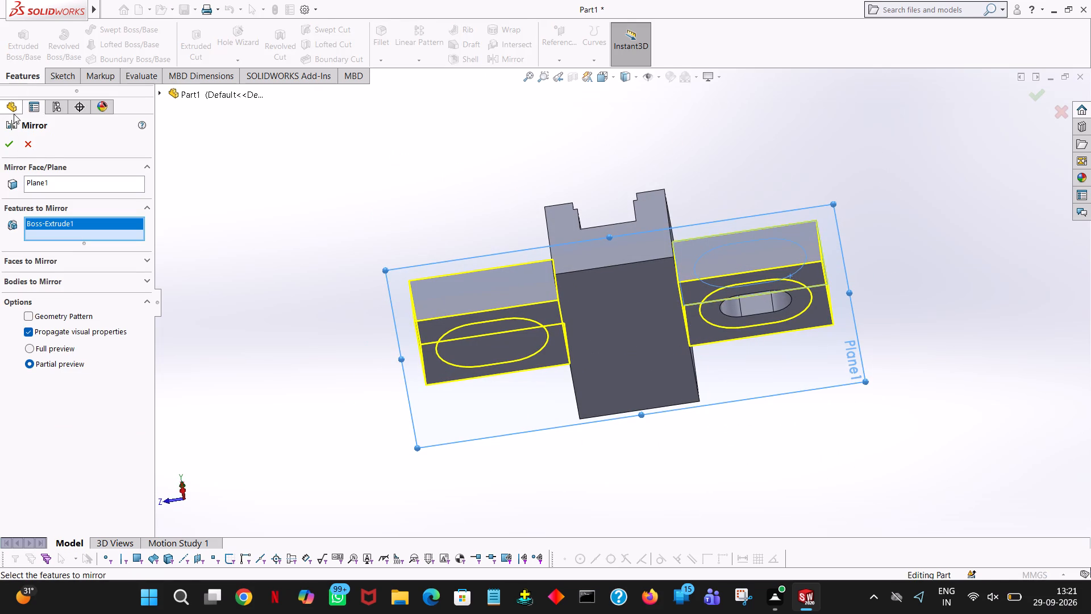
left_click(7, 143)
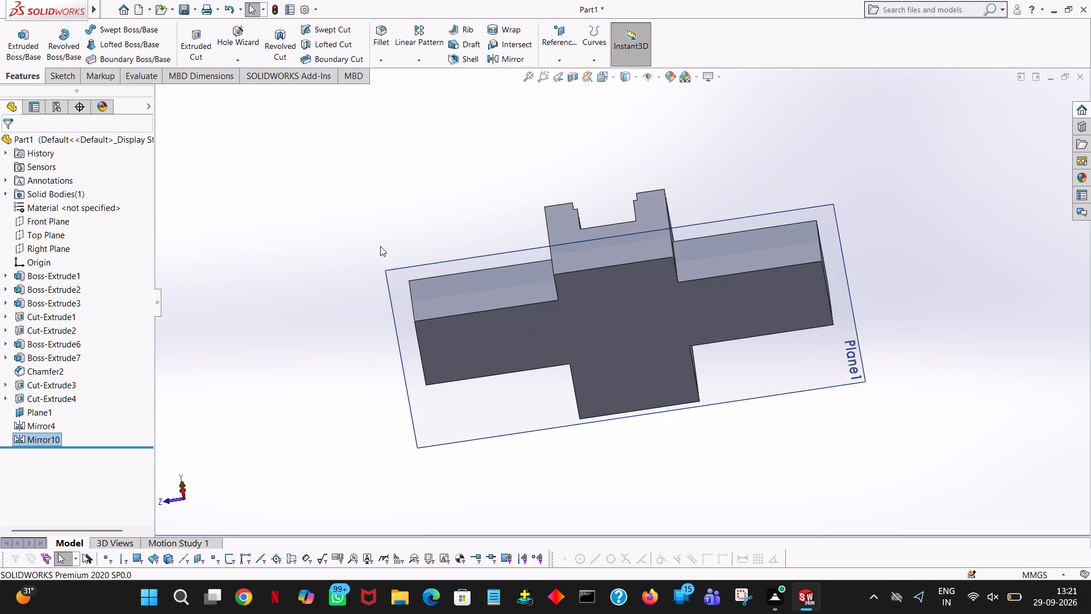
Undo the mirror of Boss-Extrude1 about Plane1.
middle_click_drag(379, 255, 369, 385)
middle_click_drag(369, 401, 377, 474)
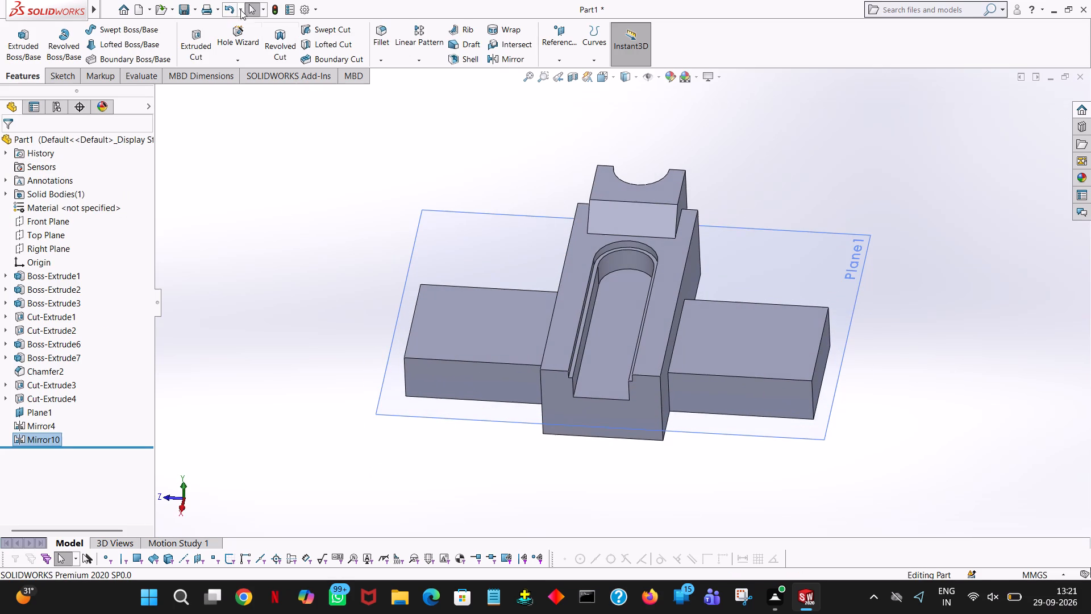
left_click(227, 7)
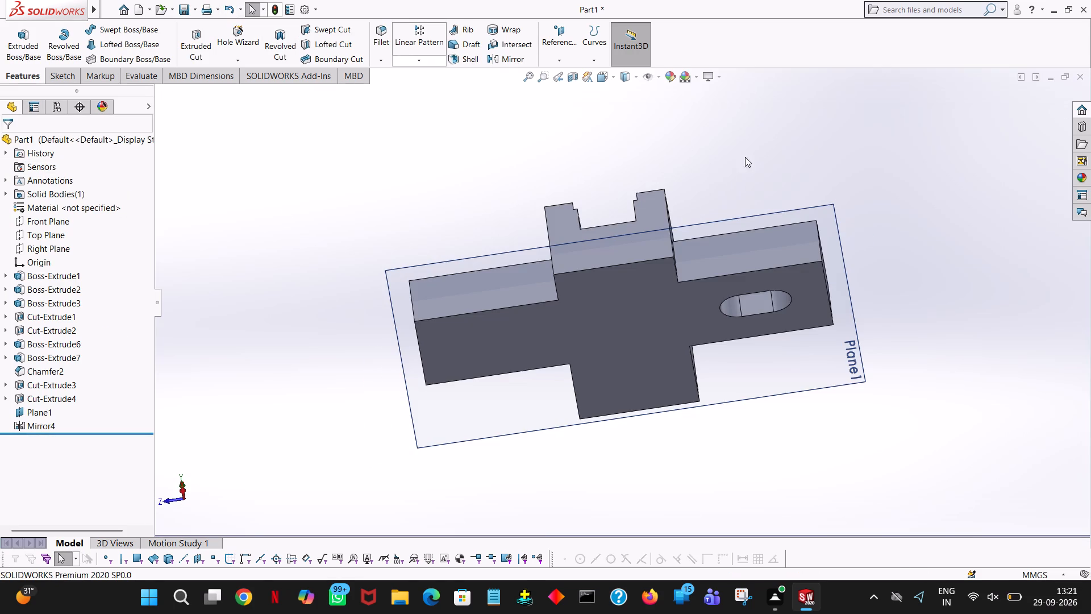
Mirror the slotted pocket Cut-Extrude3 about Plane1 to the underside of the arm.
middle_click_drag(755, 152, 738, 308)
left_click(511, 53)
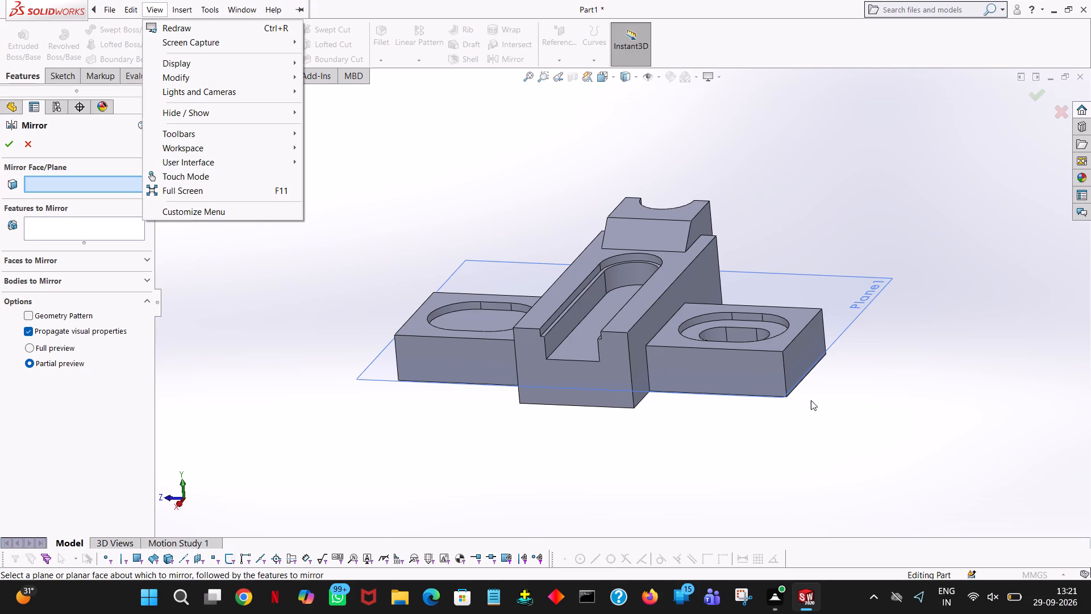
left_click(814, 370)
left_click(826, 289)
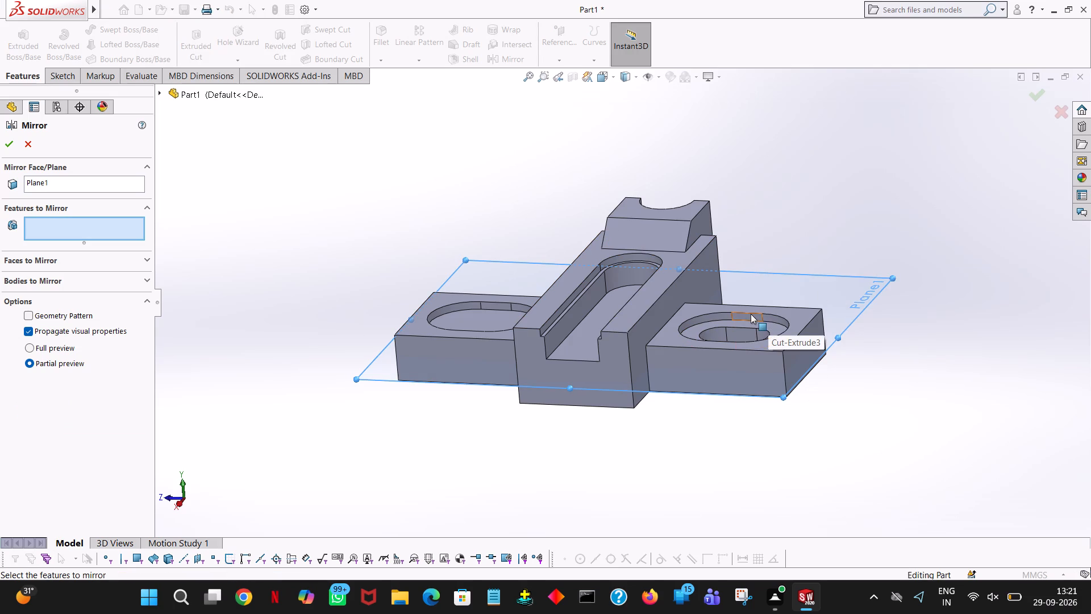
left_click(781, 321)
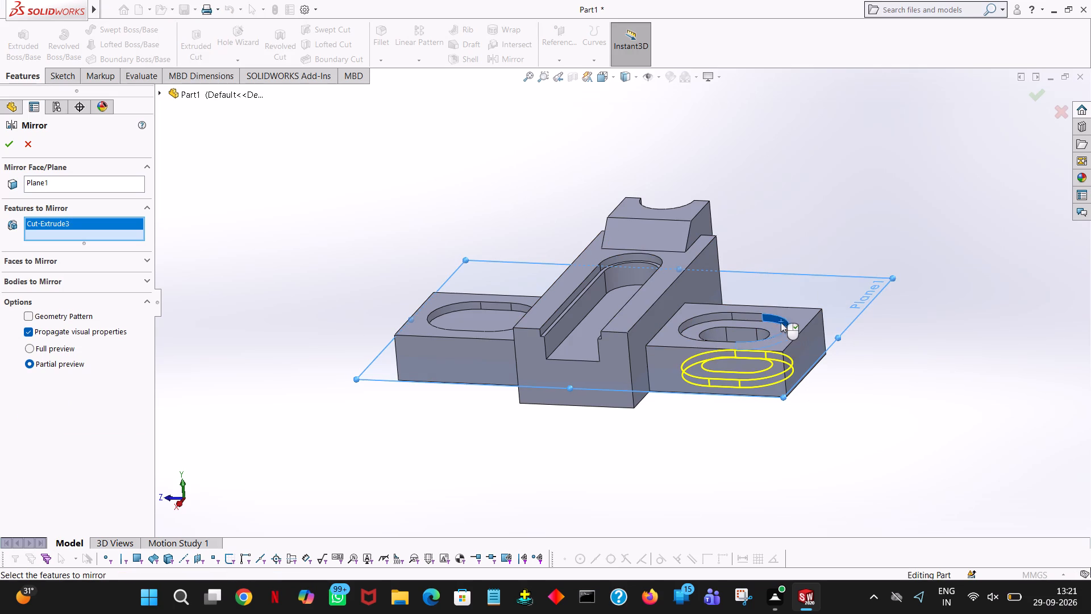
left_click(7, 140)
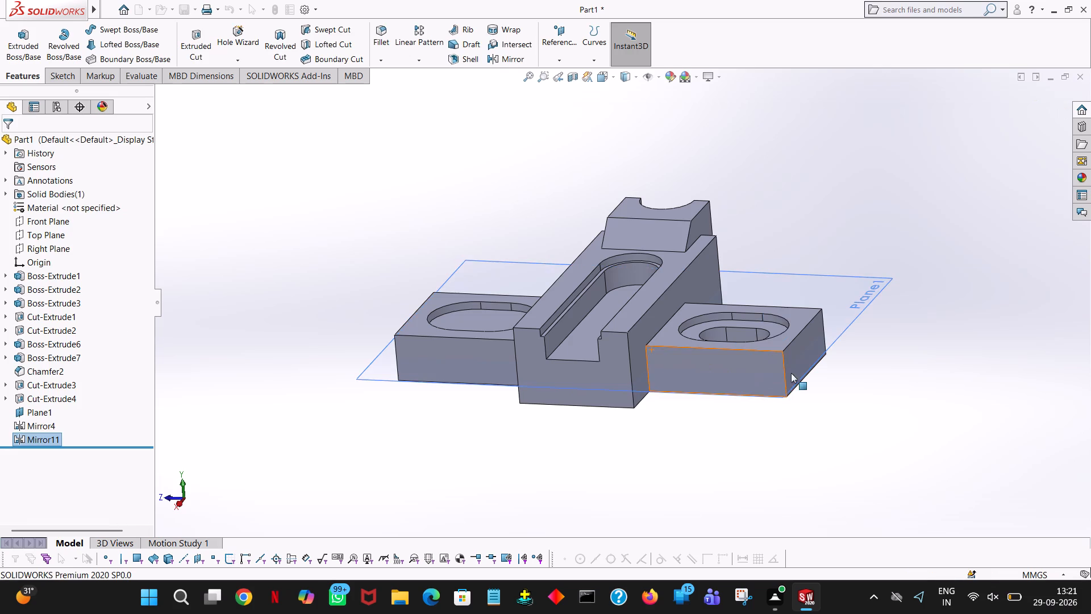
Mirror the slotted pocket Cut-Extrude3 and its mirrored copy Mirror11 about the Front Plane onto the opposite arm.
middle_click_drag(851, 407, 823, 251)
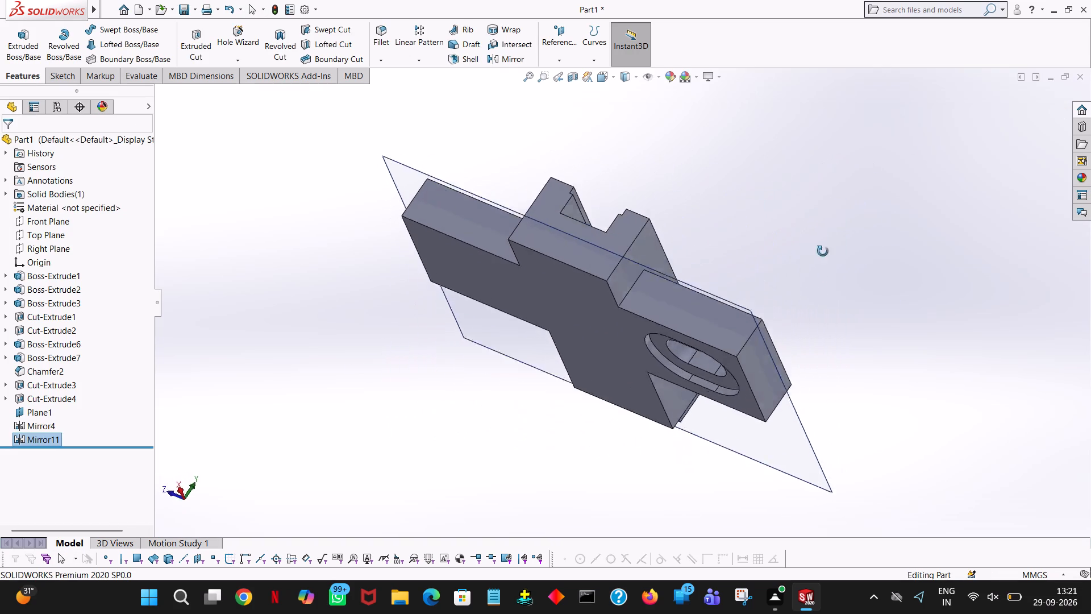
middle_click_drag(823, 251, 840, 430)
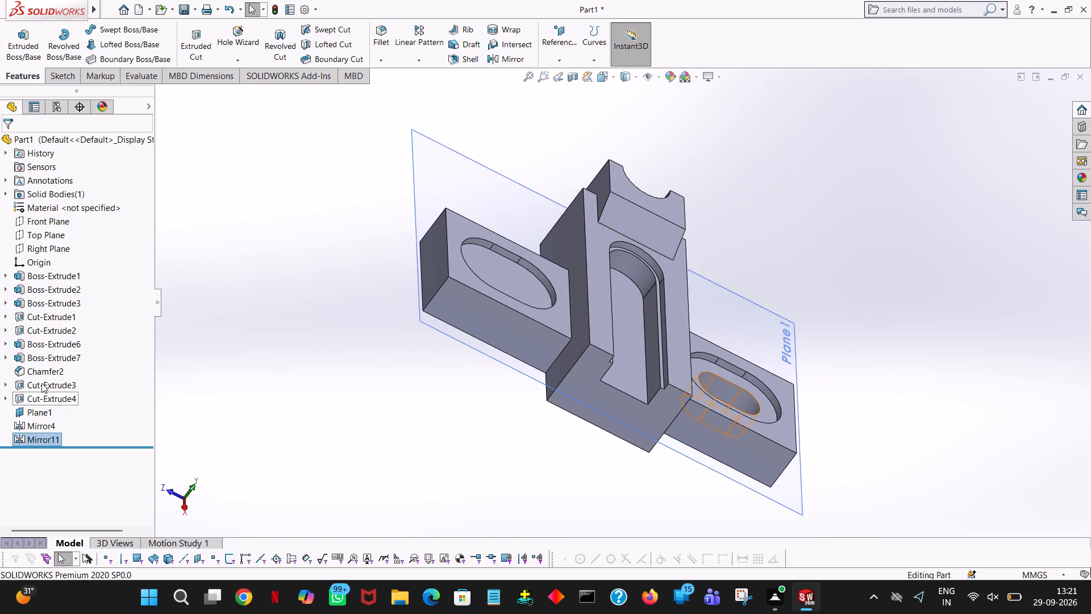
left_click(56, 223)
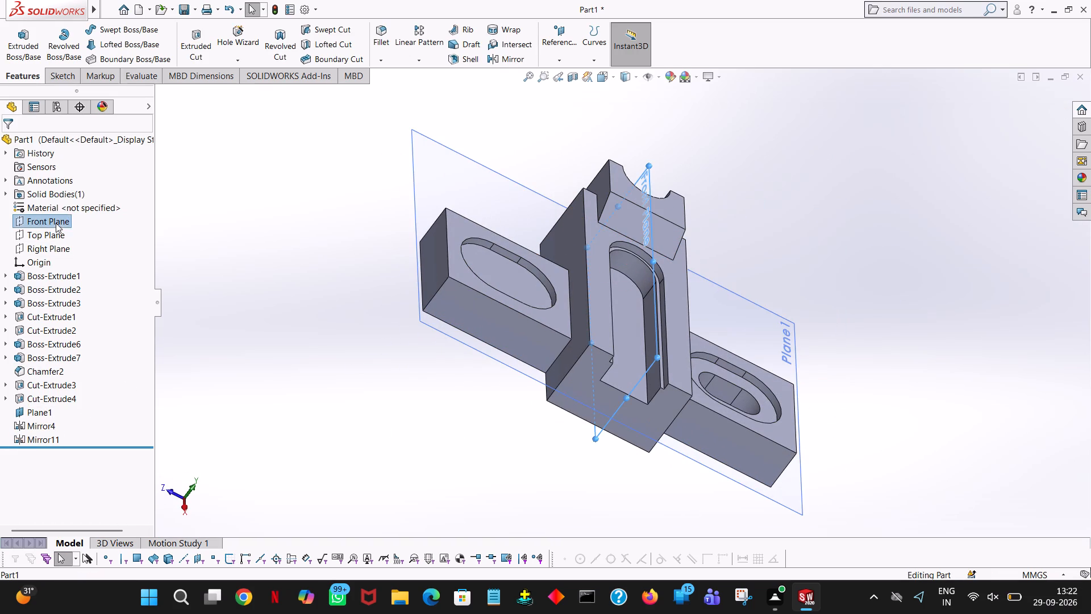
middle_click_drag(1090, 268, 956, 203)
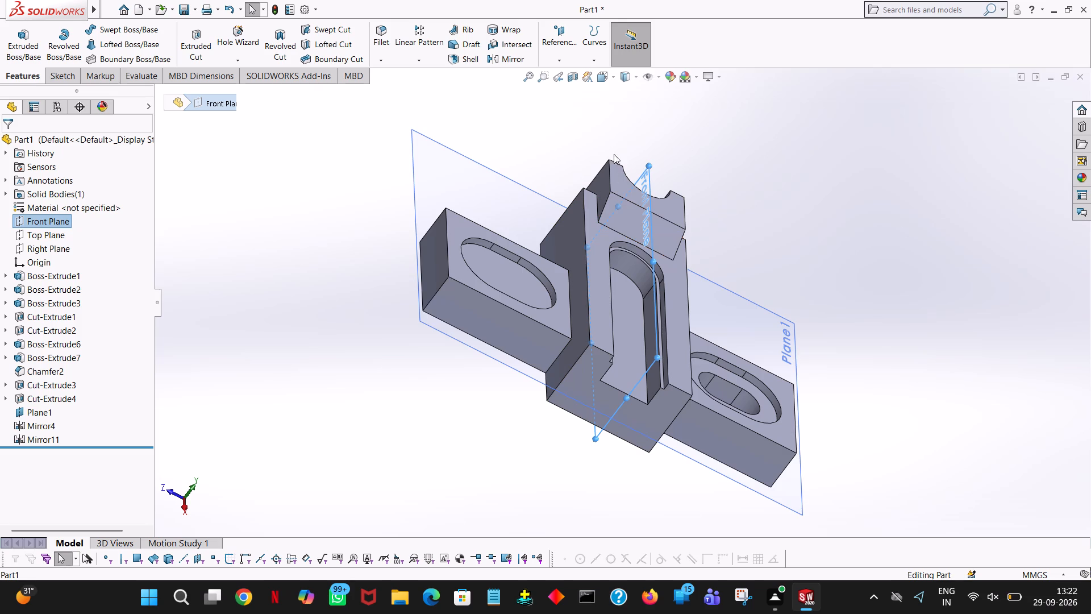
left_click(497, 60)
middle_click_drag(1090, 421, 1018, 404)
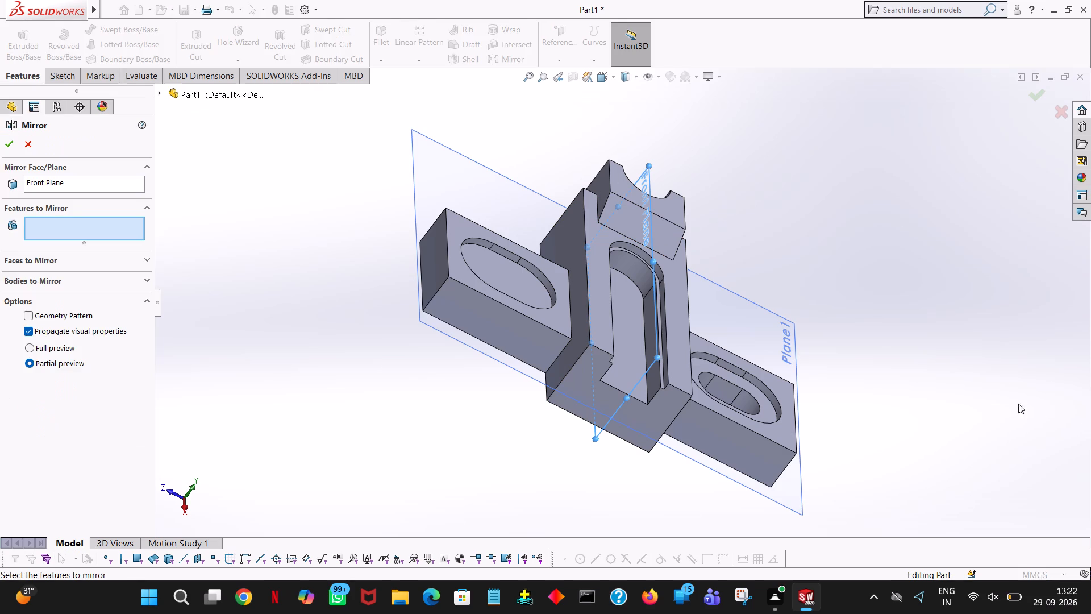
middle_click_drag(1018, 404, 942, 303)
middle_click_drag(937, 316, 894, 203)
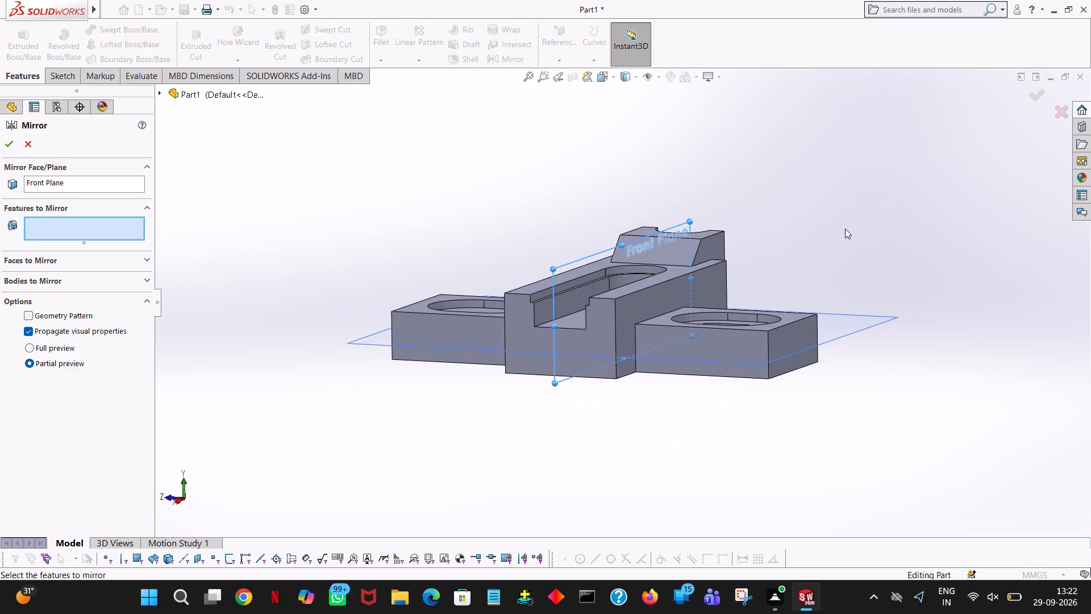
left_click(776, 317)
middle_click_drag(815, 397, 813, 243)
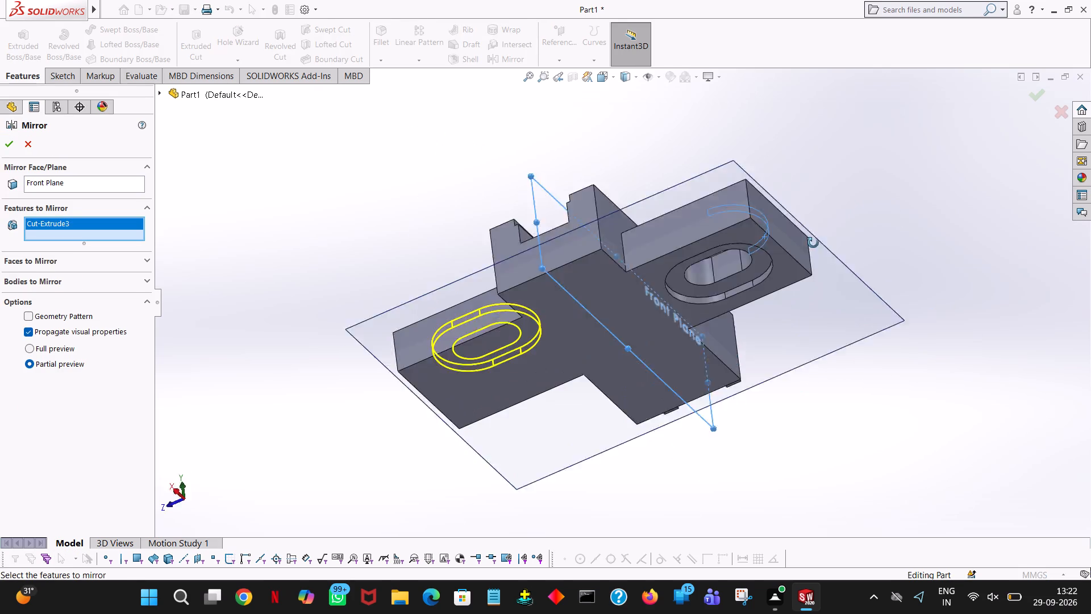
middle_click_drag(813, 243, 824, 221)
left_click(793, 228)
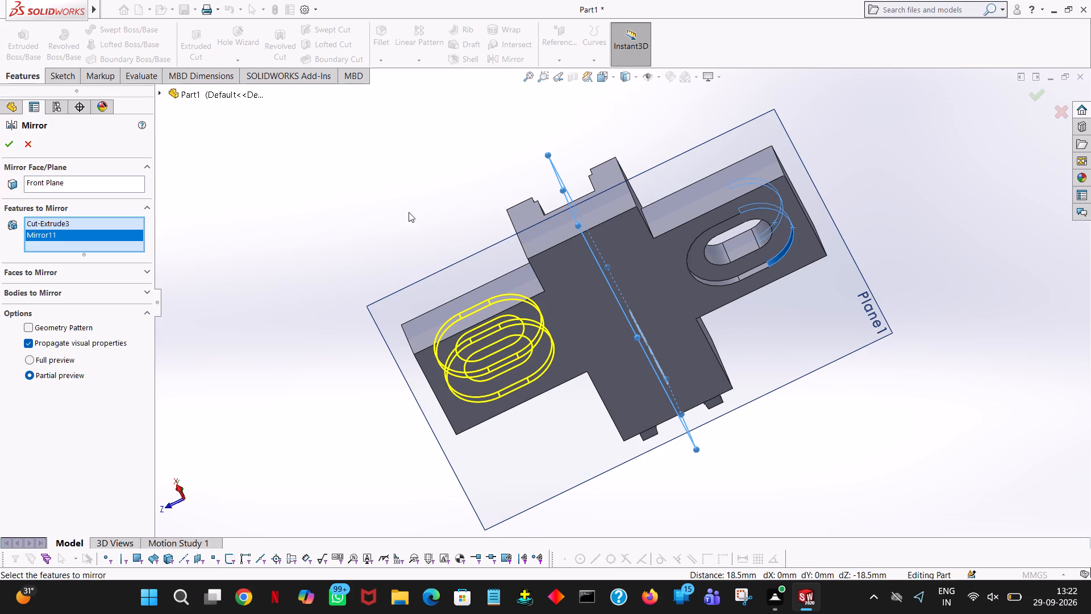
left_click(6, 142)
left_click(364, 180)
Hide the reference plane Plane1.
middle_click_drag(363, 180, 365, 232)
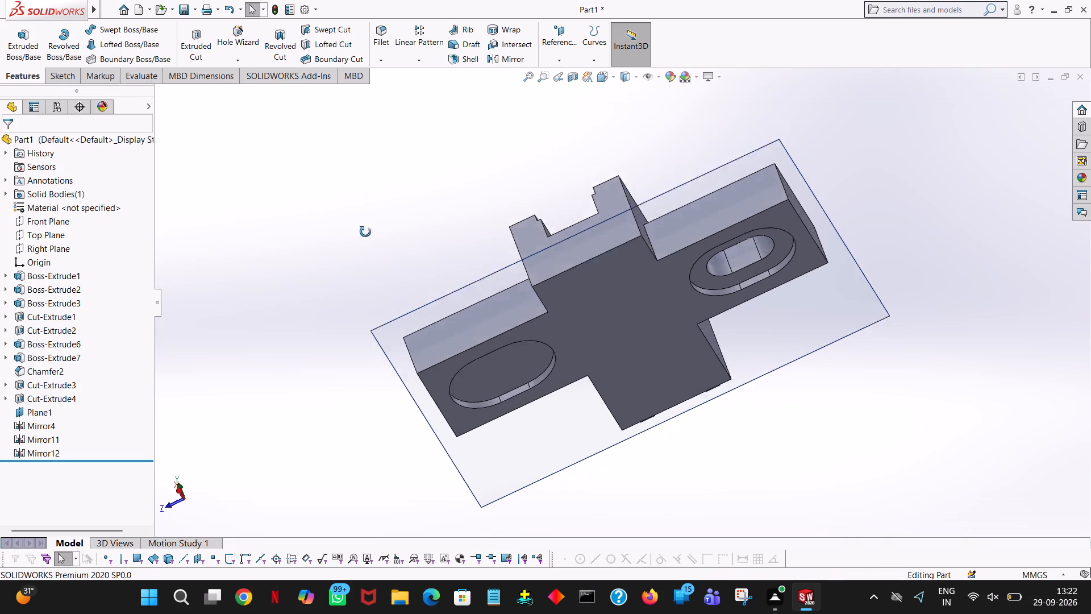
middle_click_drag(365, 232, 440, 433)
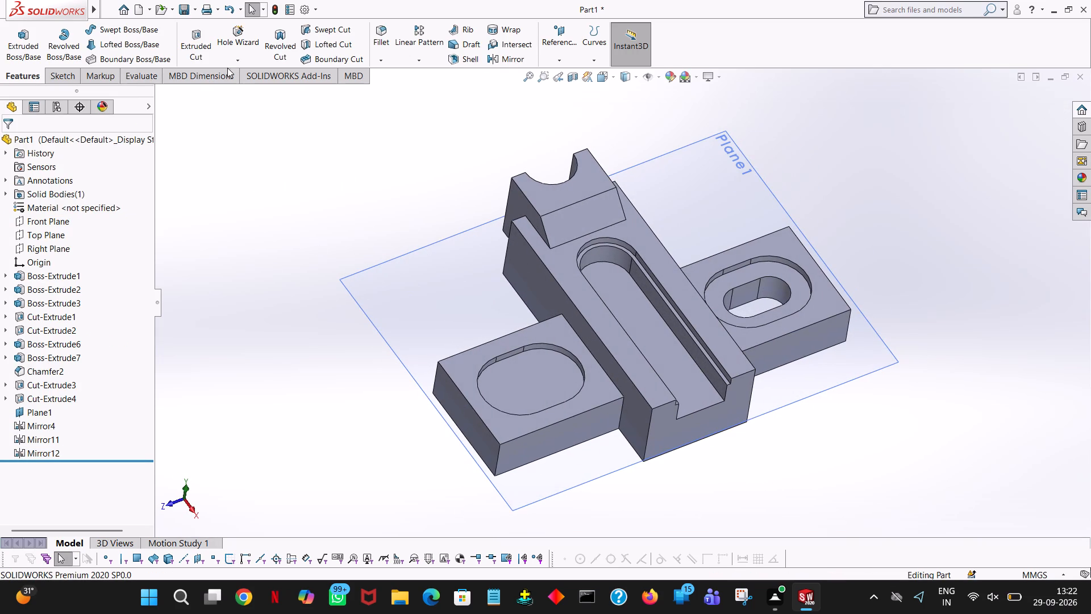
left_click(45, 417)
left_click(67, 397)
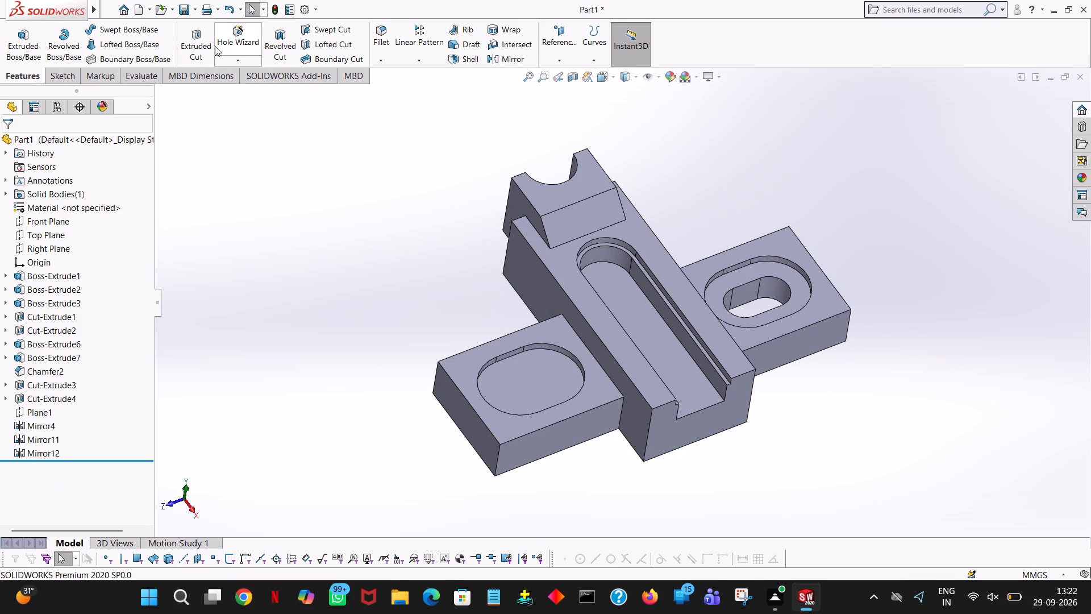
Start an extruded-cut sketch on the uncut arm's pocket floor and draw a 2.5 mm radius circle centred on the pocket's inner end arc.
left_click(201, 45)
left_click(510, 372)
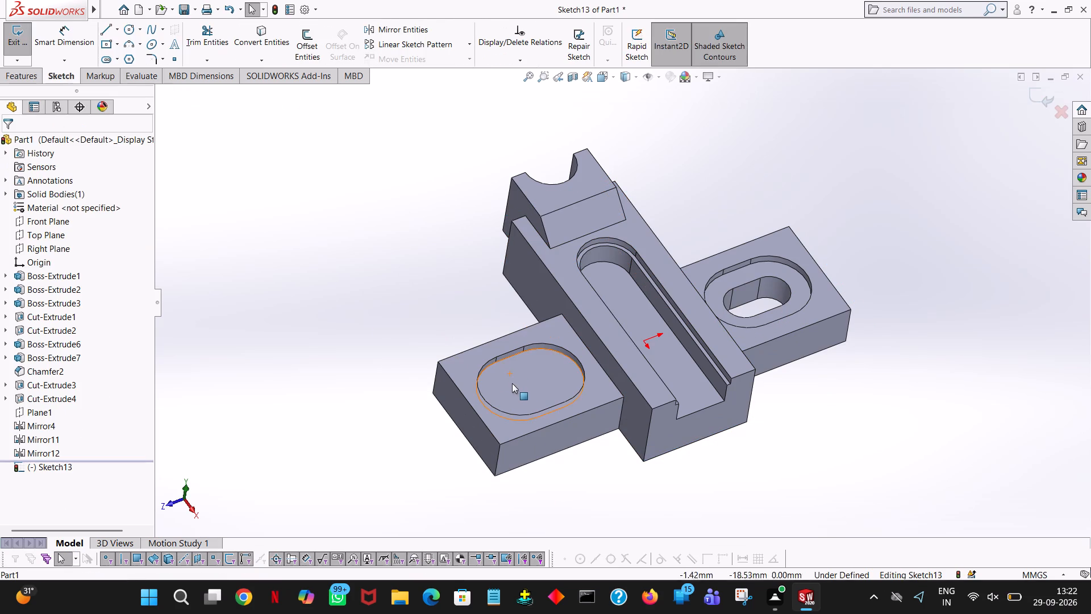
left_click(617, 78)
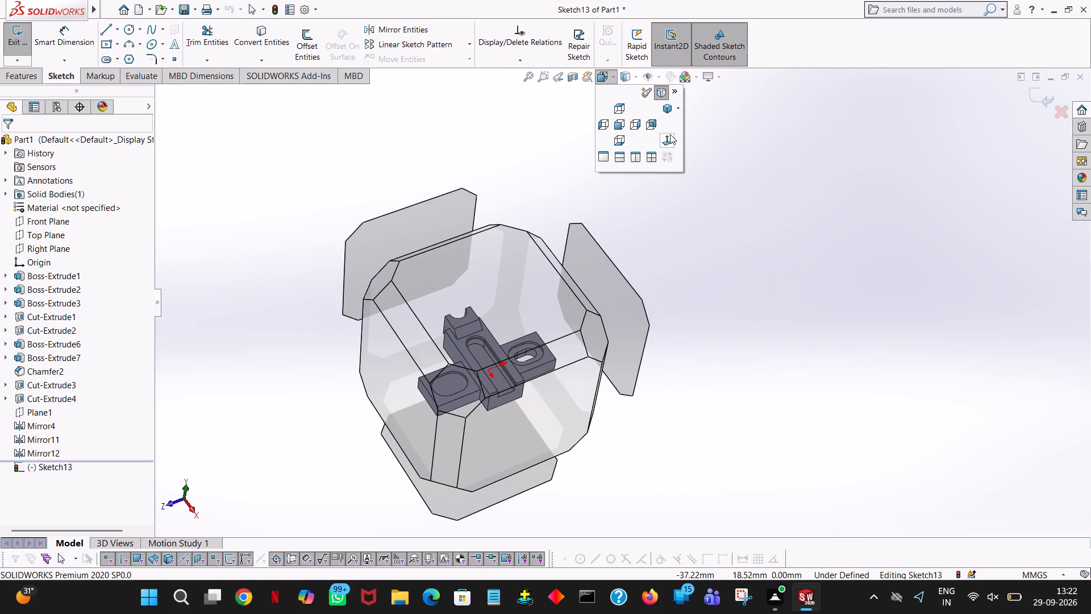
left_click(670, 134)
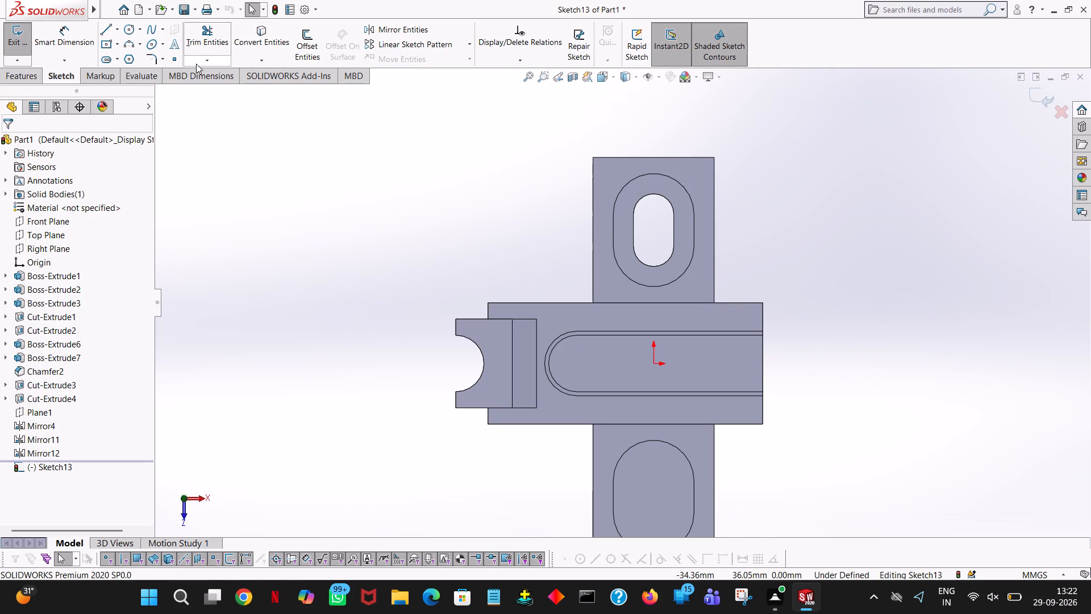
middle_click_drag(861, 370, 844, 312, "ctrl")
left_click(408, 176)
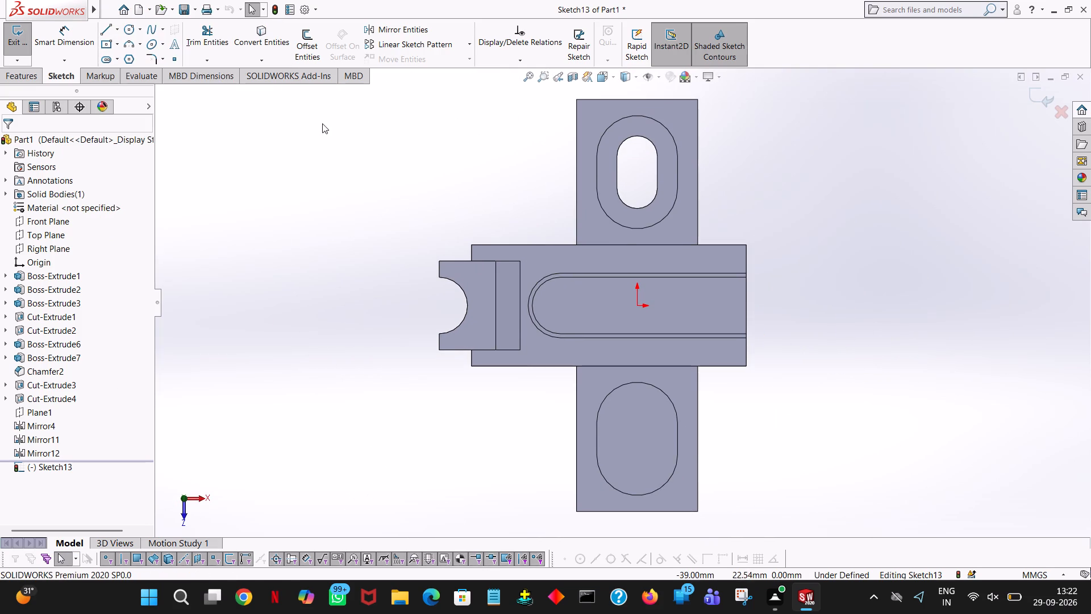
left_click(130, 26)
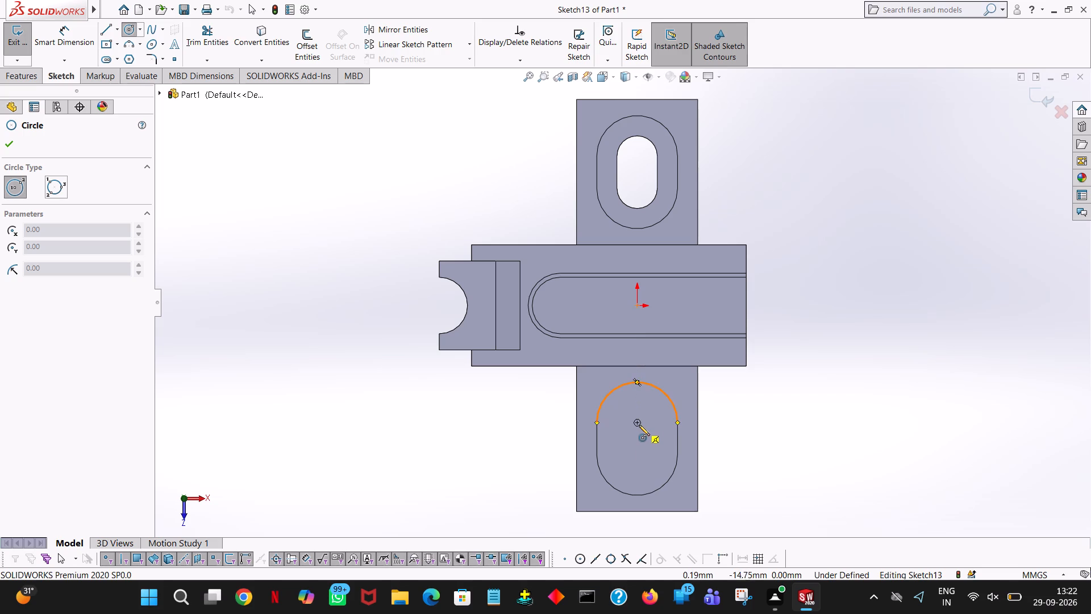
left_click(636, 422)
left_click(638, 396)
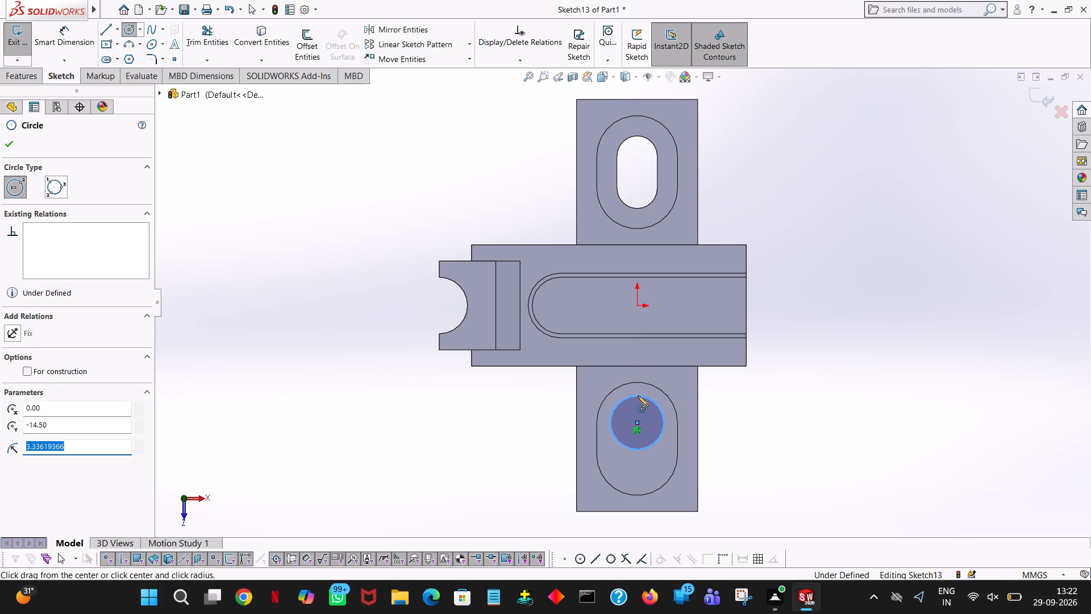
type("2.5")
key("Return")
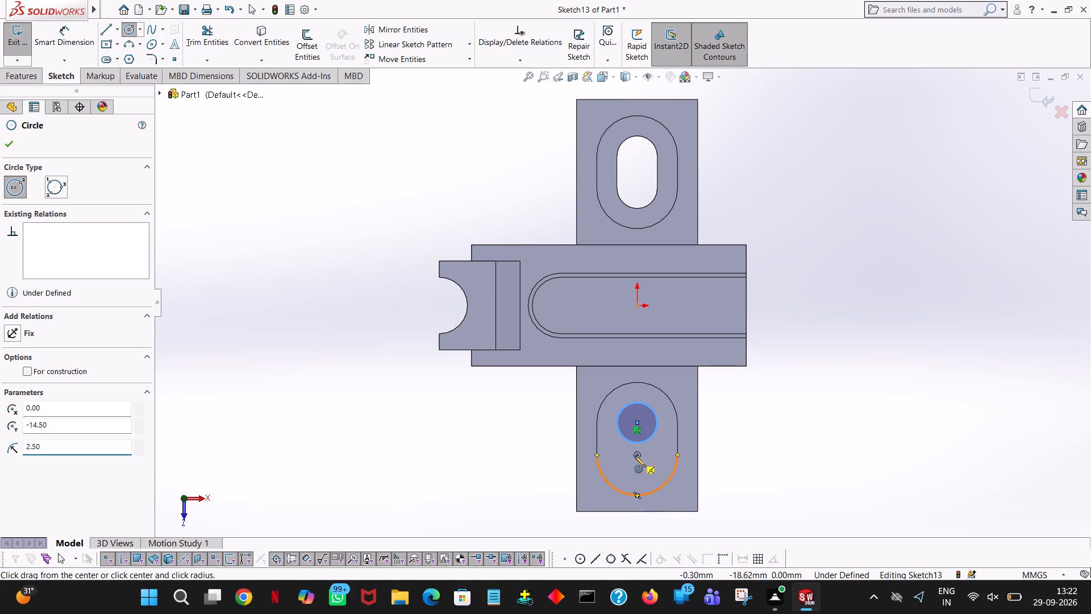
Draw a second 2.5 mm radius circle centred on the pocket's outer end arc.
left_click(637, 455)
left_click(638, 470)
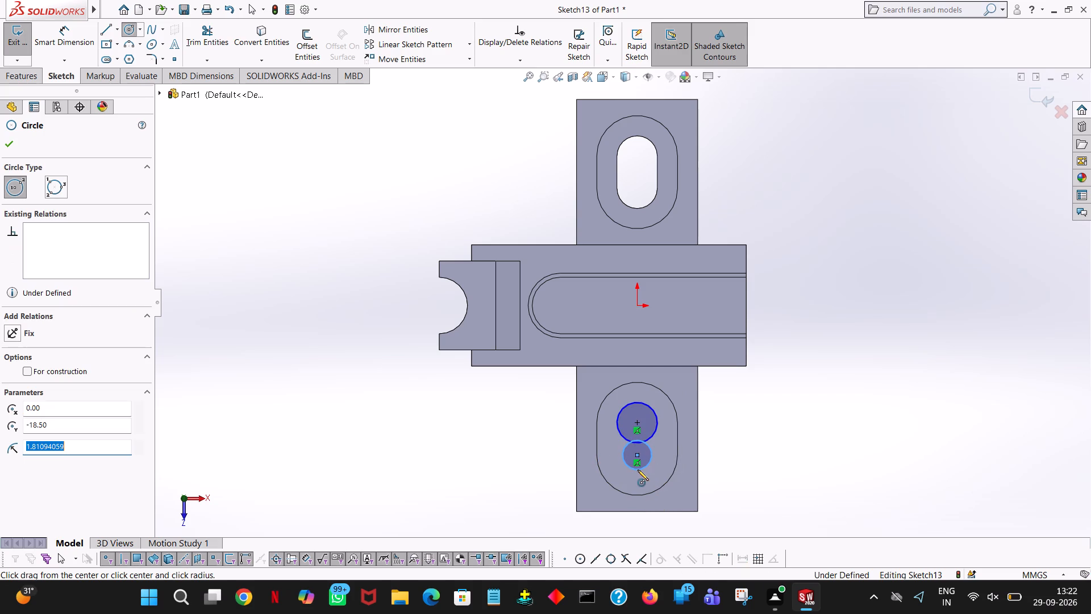
type("2.5")
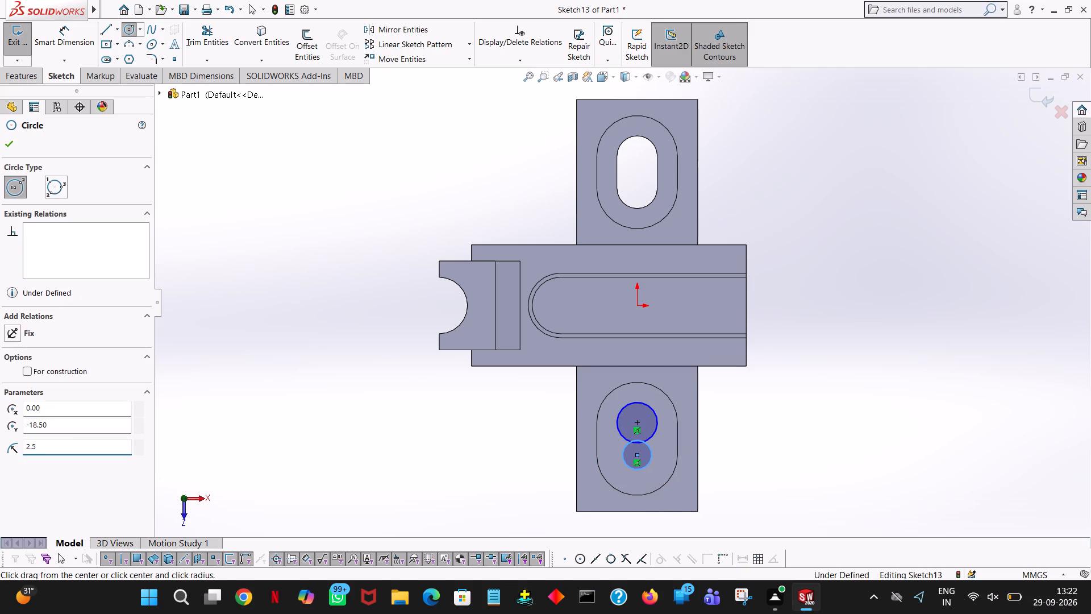
key("Return")
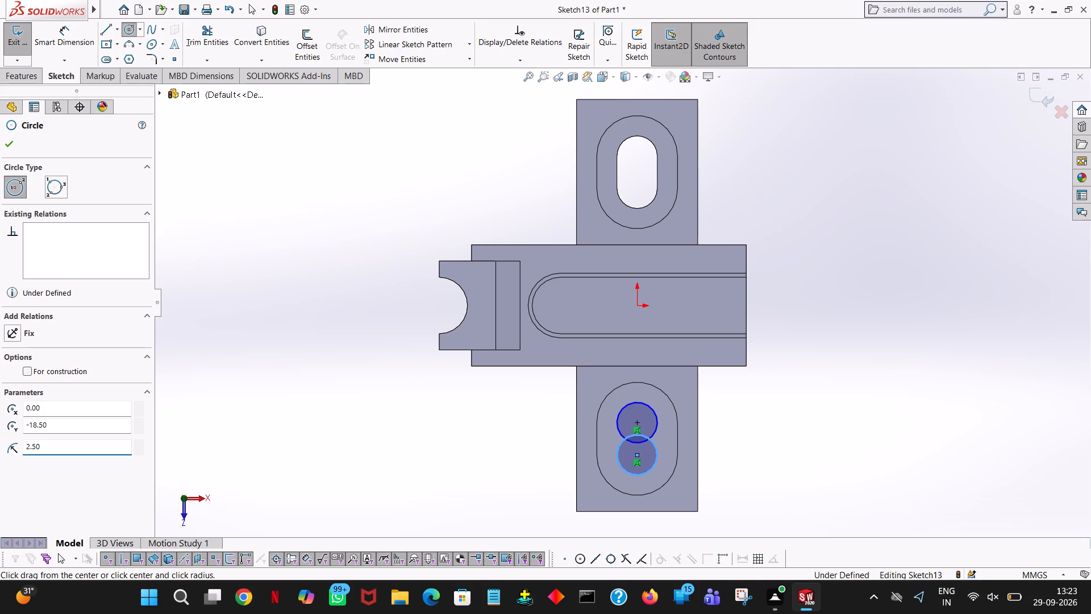
left_click(14, 142)
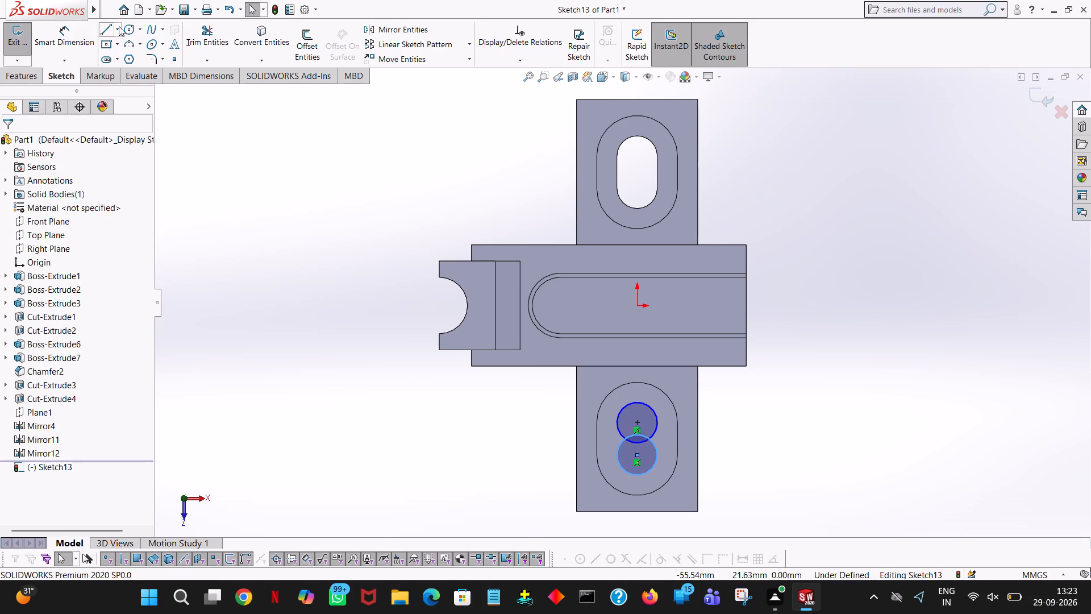
Join the two circles with a vertical line about 4 mm long on each side to form the slot outline.
left_click(110, 28)
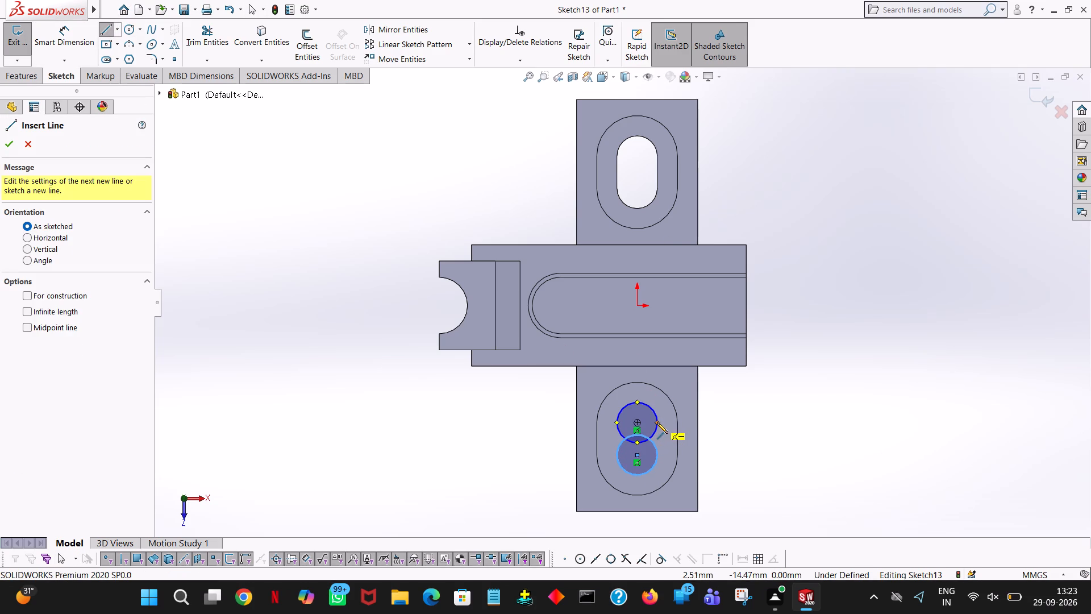
left_click(657, 422)
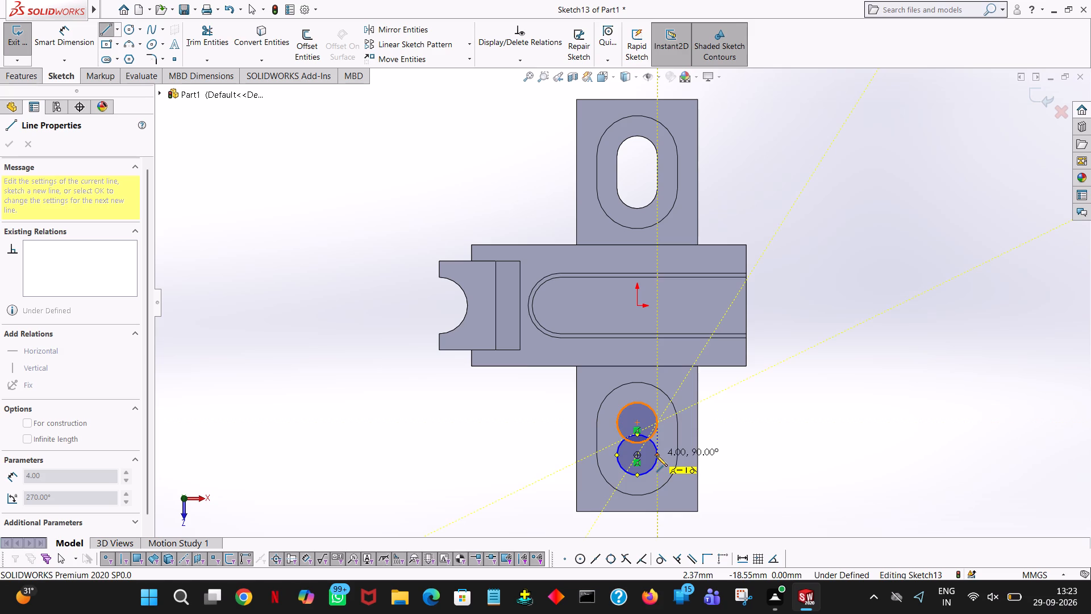
left_click(656, 455)
right_click(656, 455)
left_click(668, 459)
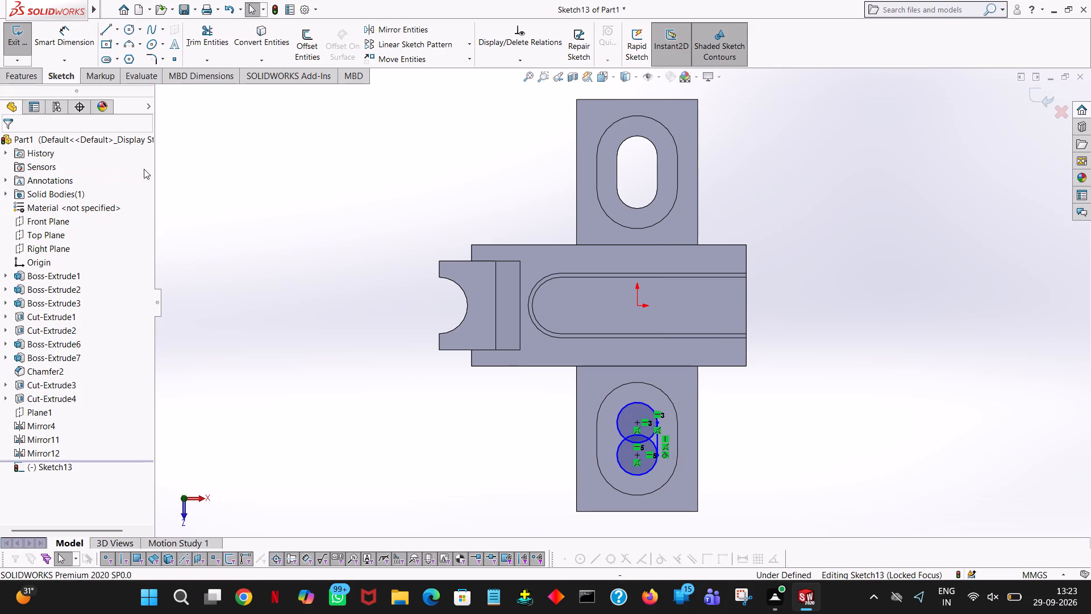
left_click(106, 31)
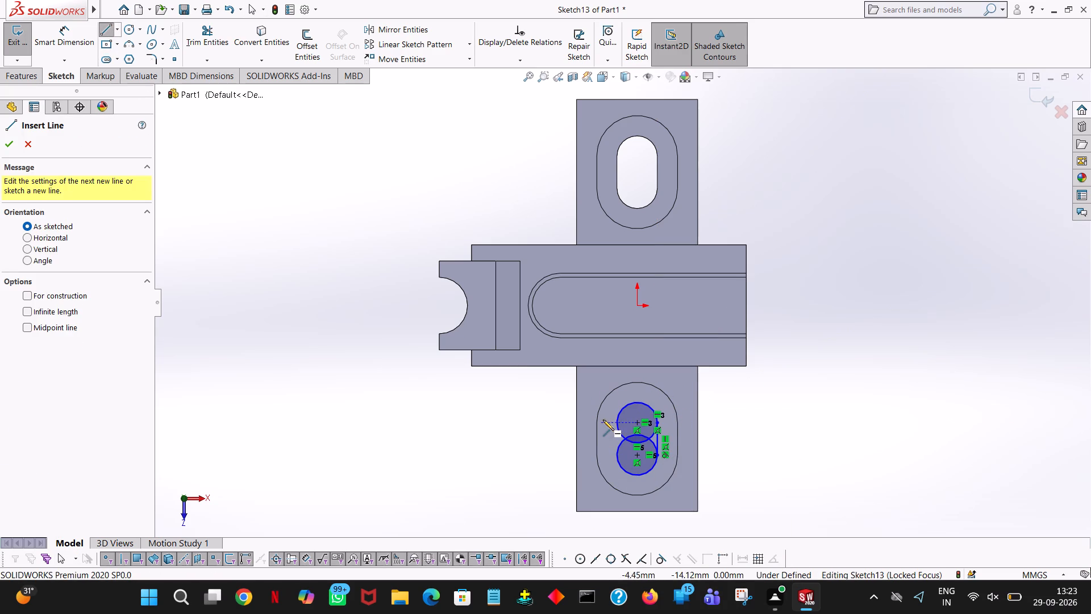
left_click(616, 423)
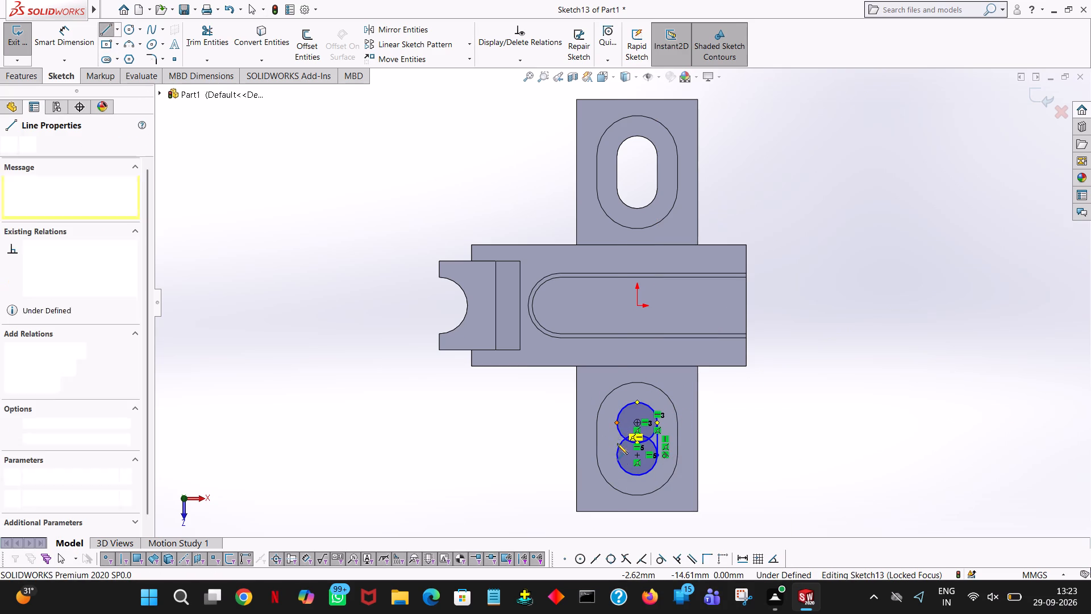
left_click(617, 455)
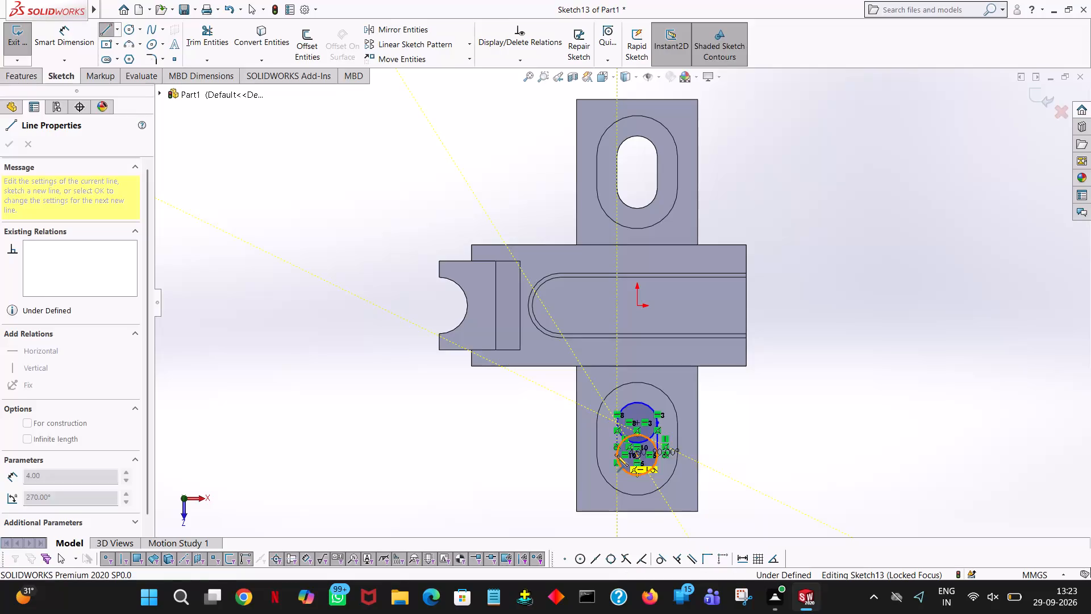
right_click(617, 455)
left_click(628, 463)
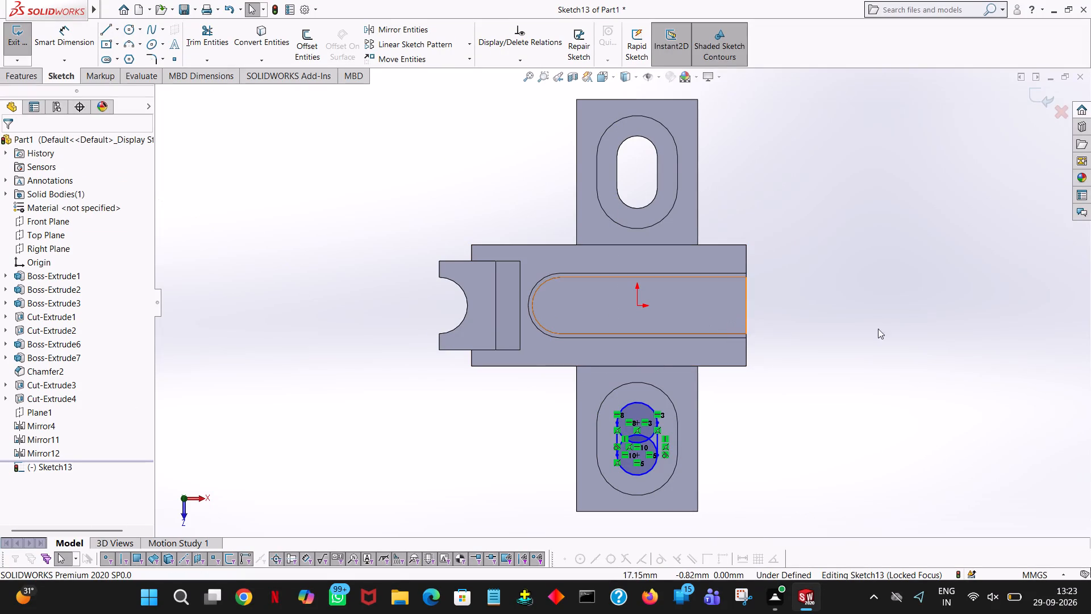
Trim the overlapping inner arcs of both circles using Trim to closest, leaving one closed slot profile.
left_click(204, 30)
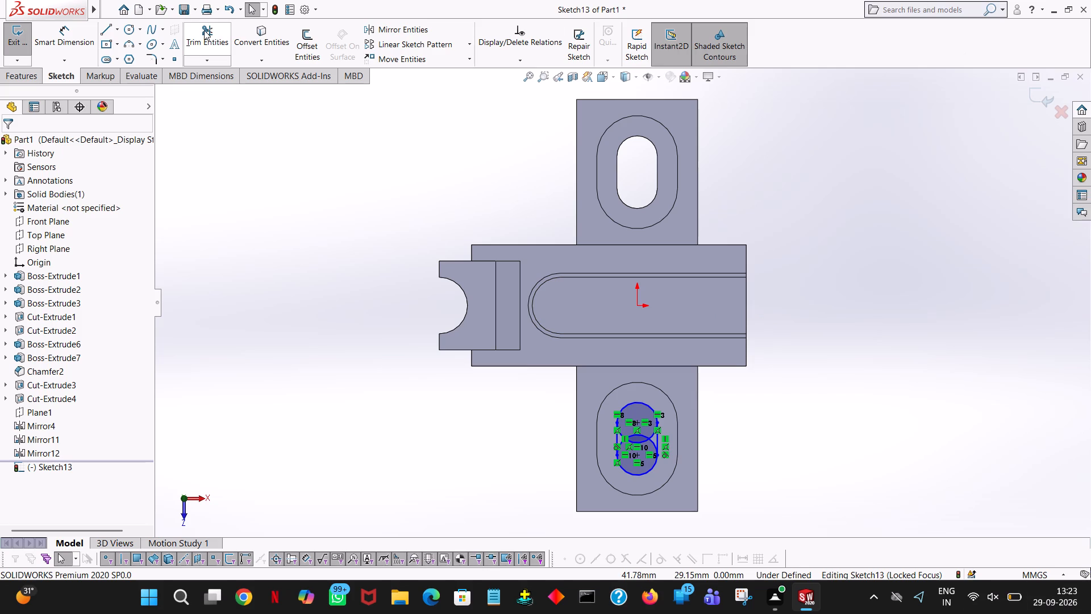
left_click(640, 434)
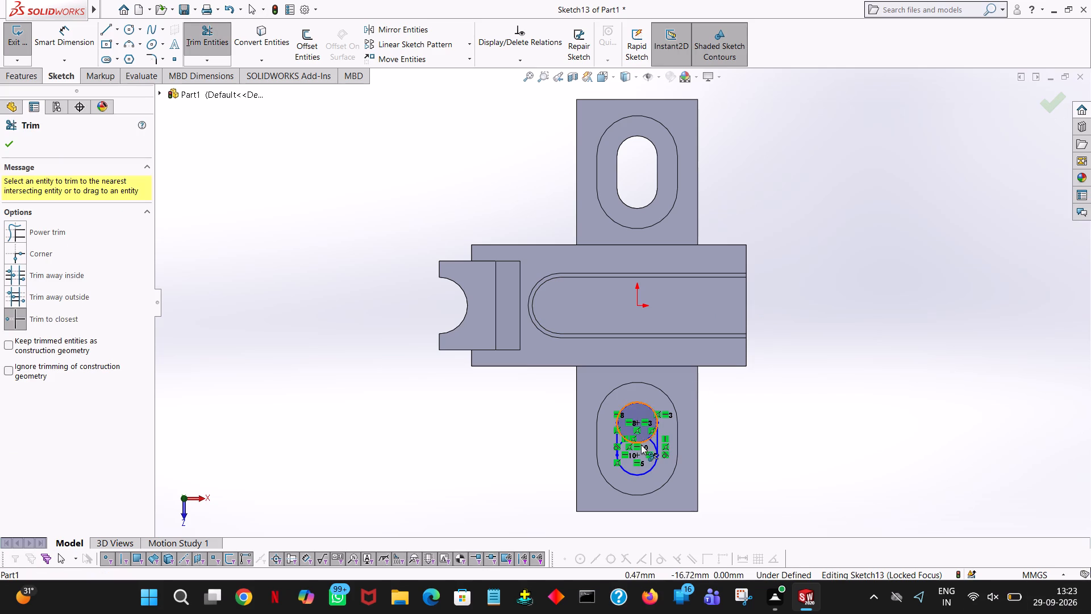
left_click(642, 442)
left_click(651, 435)
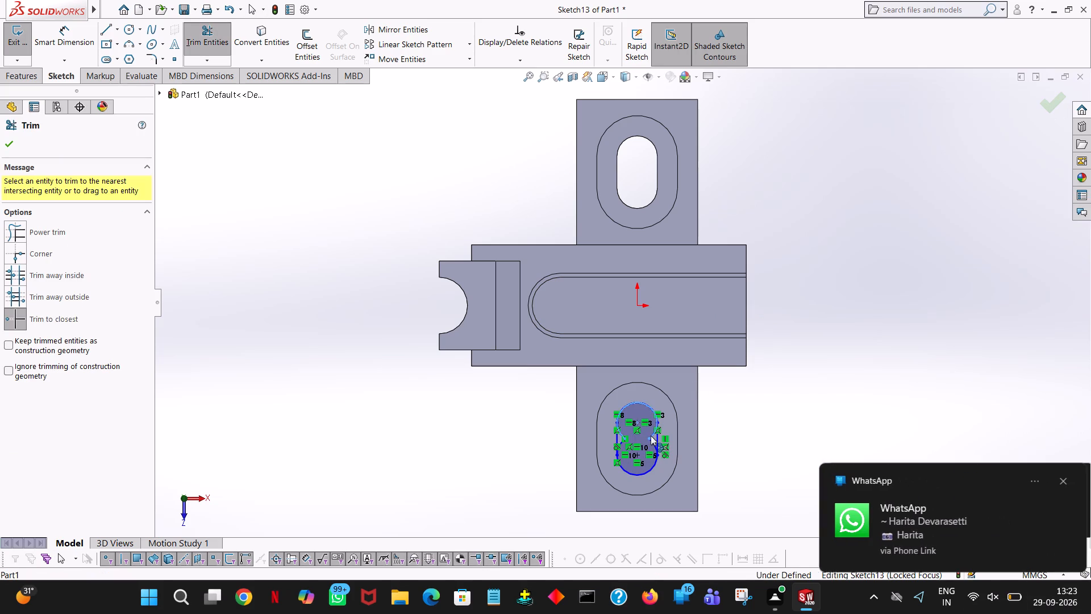
left_click(651, 441)
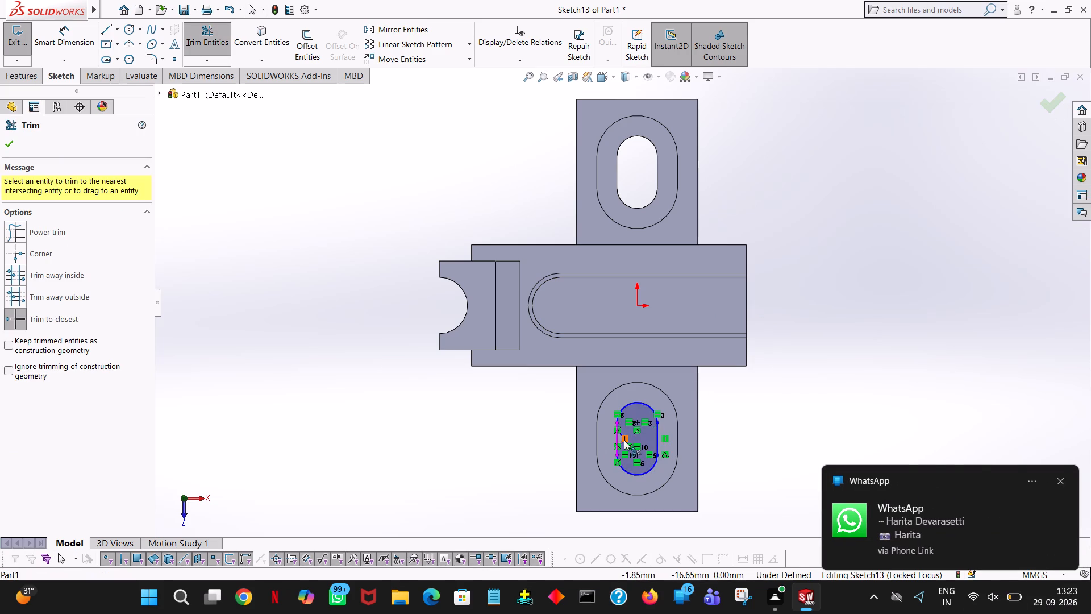
scroll(615, 449, "down", 2, "ctrl")
scroll(634, 396, "down", 2, "ctrl")
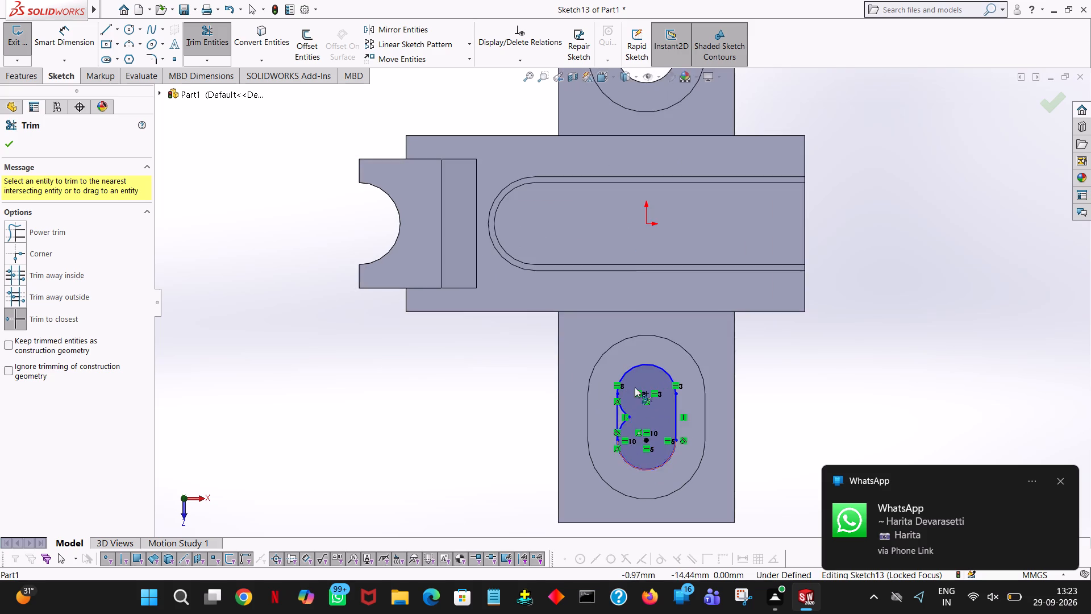
scroll(635, 387, "down", 3, "ctrl")
left_click(606, 410)
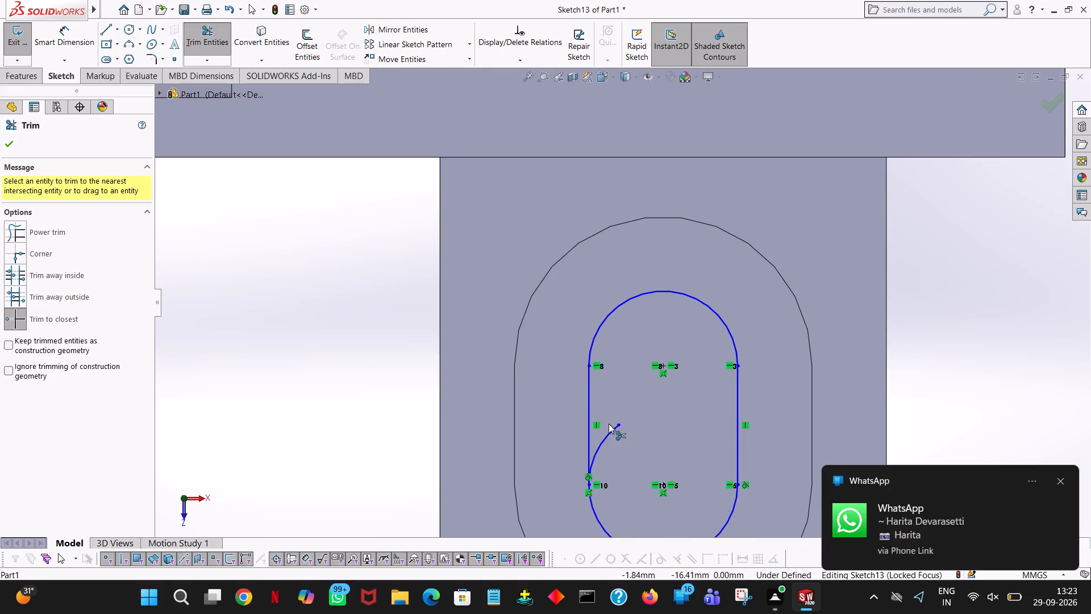
left_click(611, 431)
scroll(802, 434, "down", 4, "ctrl")
scroll(802, 434, "up", 10, "ctrl")
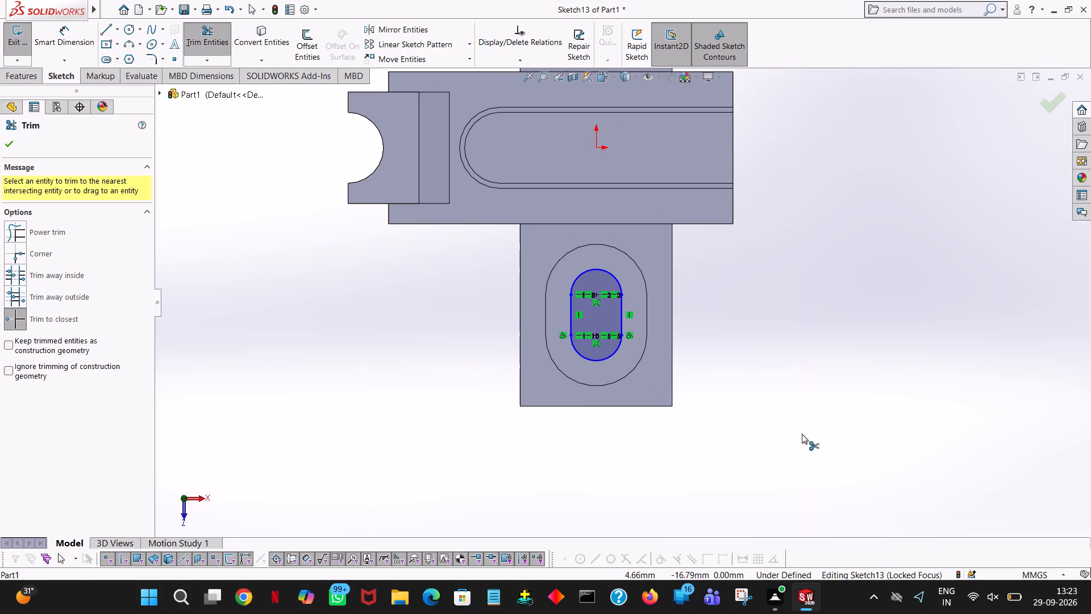
left_click(15, 136)
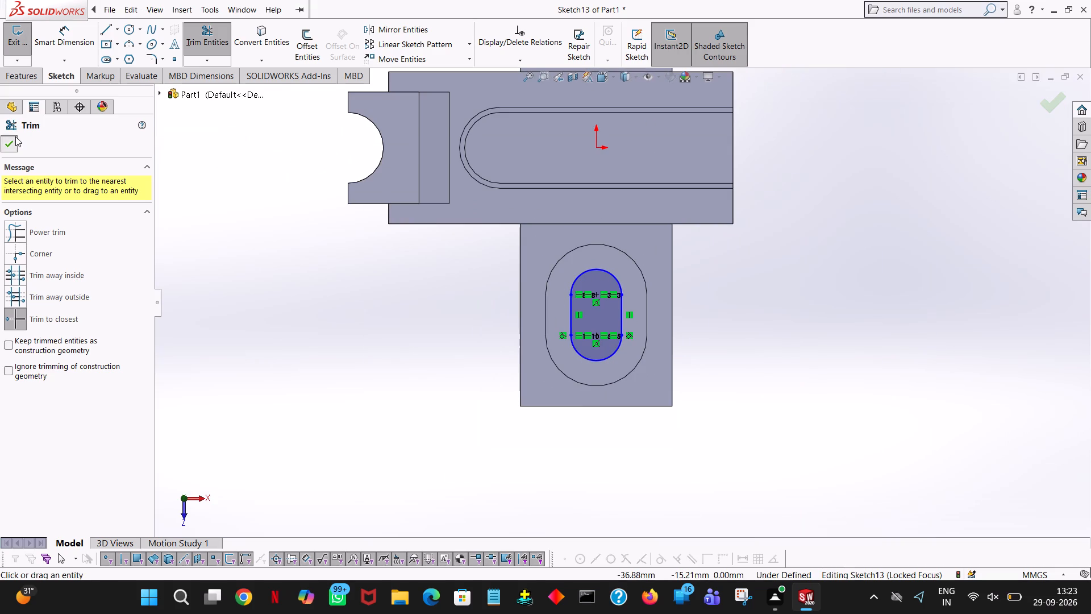
Cut the slot profile through the arm as a Blind extruded cut 11 mm deep.
middle_click_drag(963, 409, 898, 349)
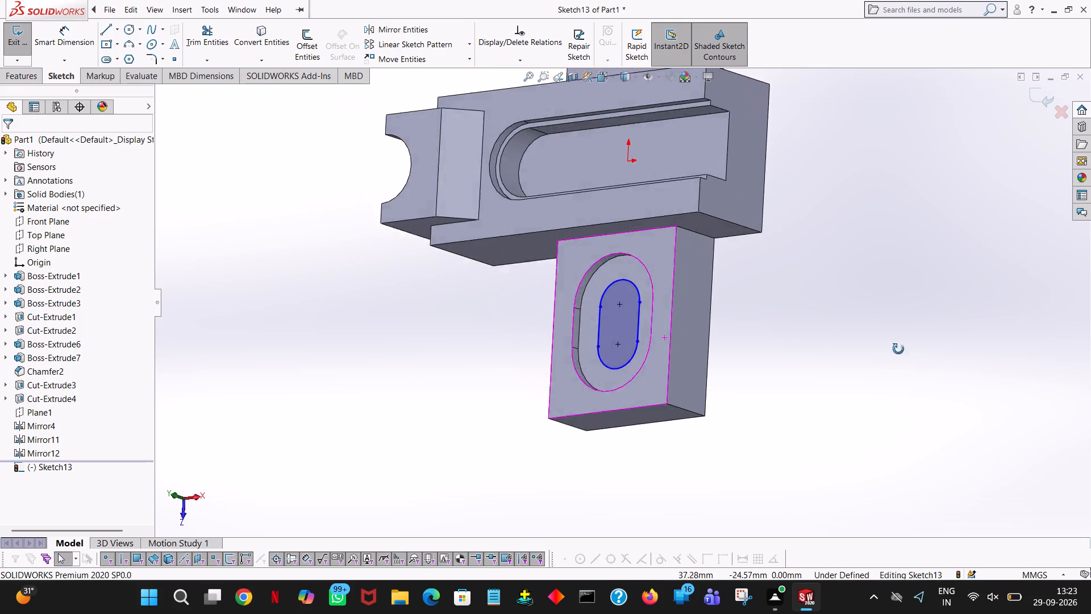
middle_click_drag(898, 349, 851, 354)
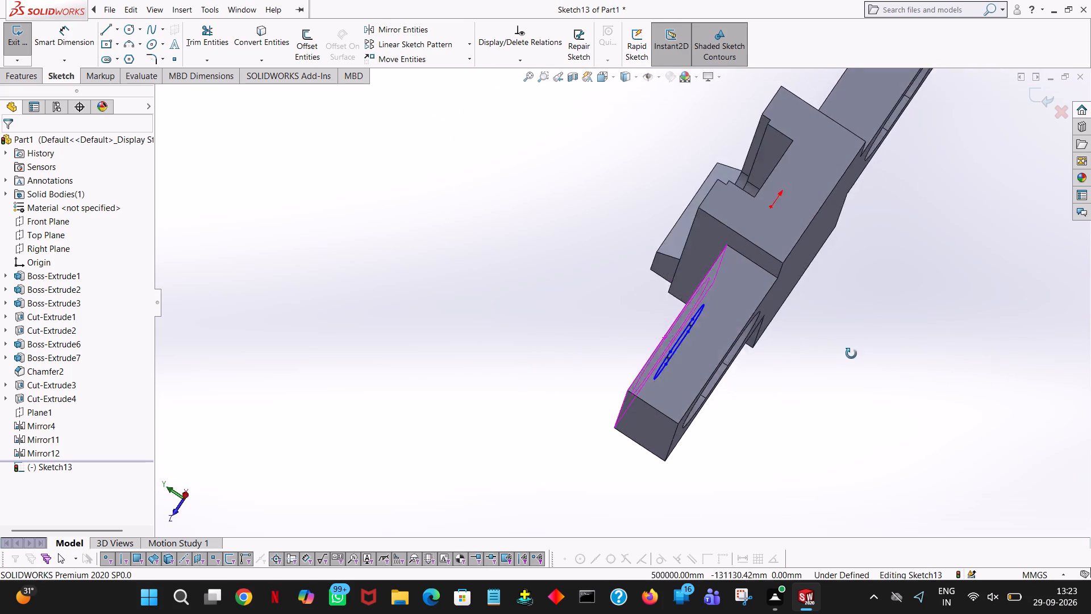
middle_click_drag(851, 354, 888, 400)
middle_click_drag(843, 347, 759, 285)
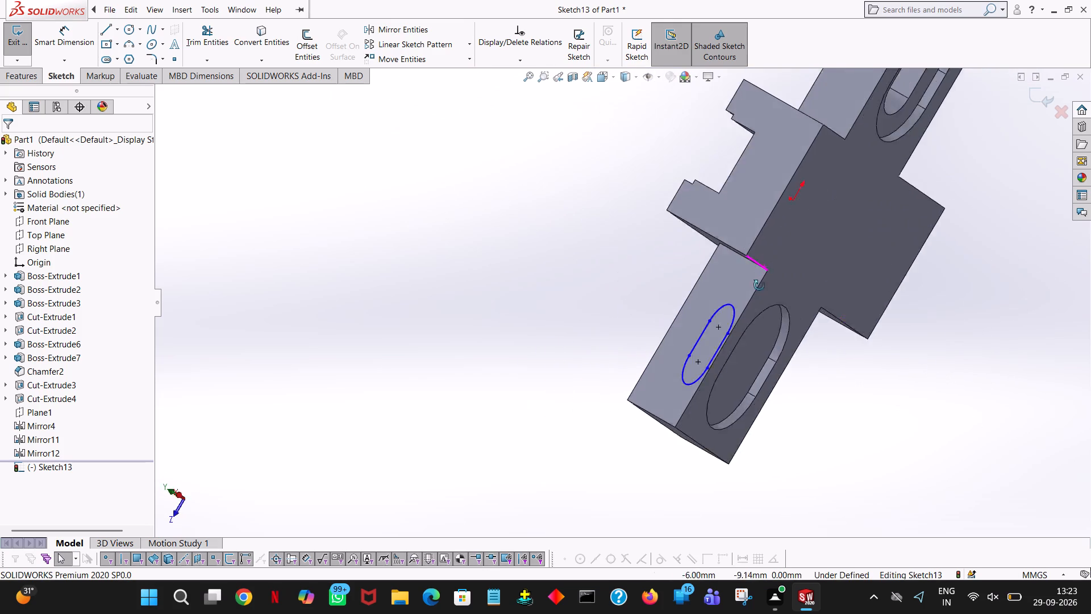
middle_click_drag(759, 285, 813, 338)
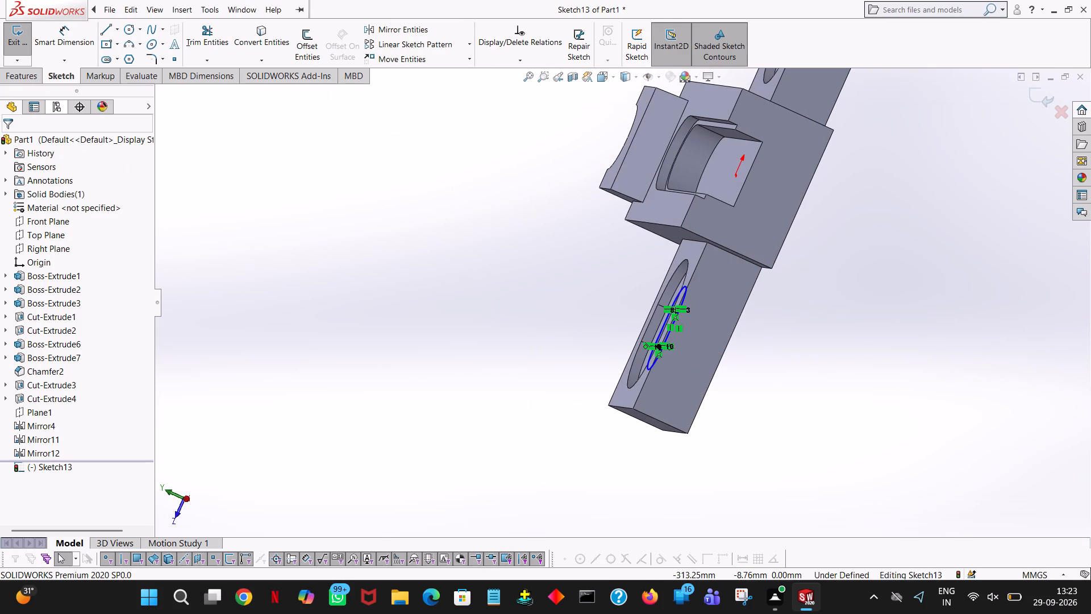
left_click(25, 75)
left_click(190, 40)
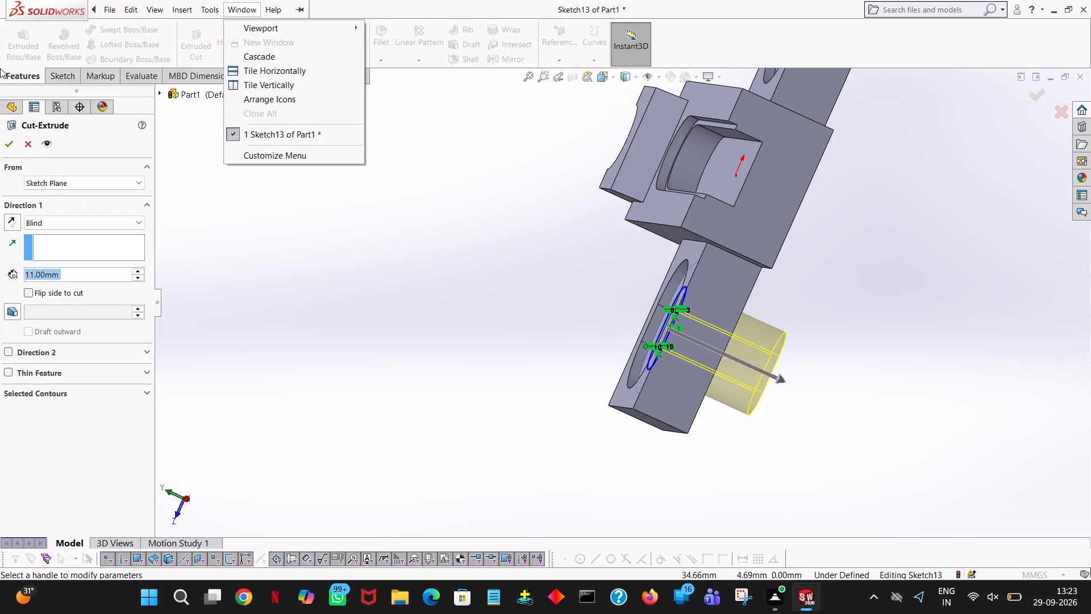
left_click(3, 143)
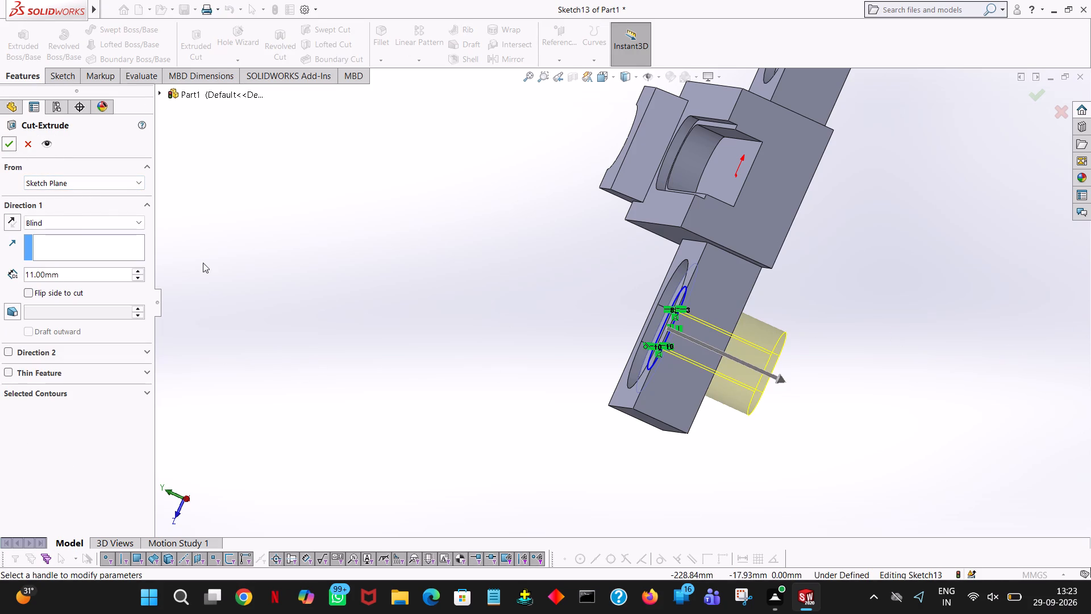
left_click(4, 142)
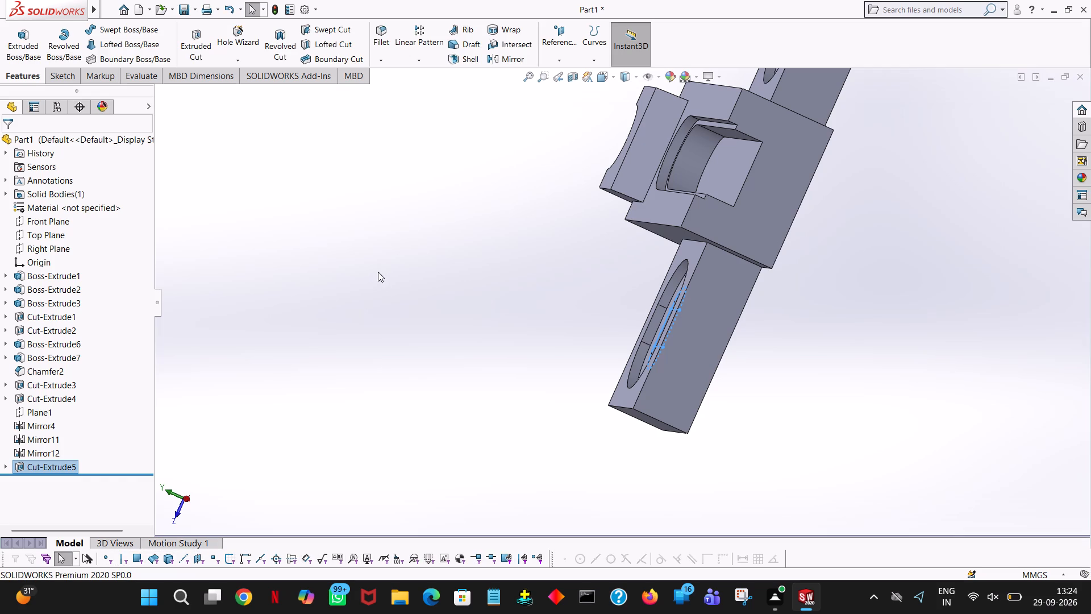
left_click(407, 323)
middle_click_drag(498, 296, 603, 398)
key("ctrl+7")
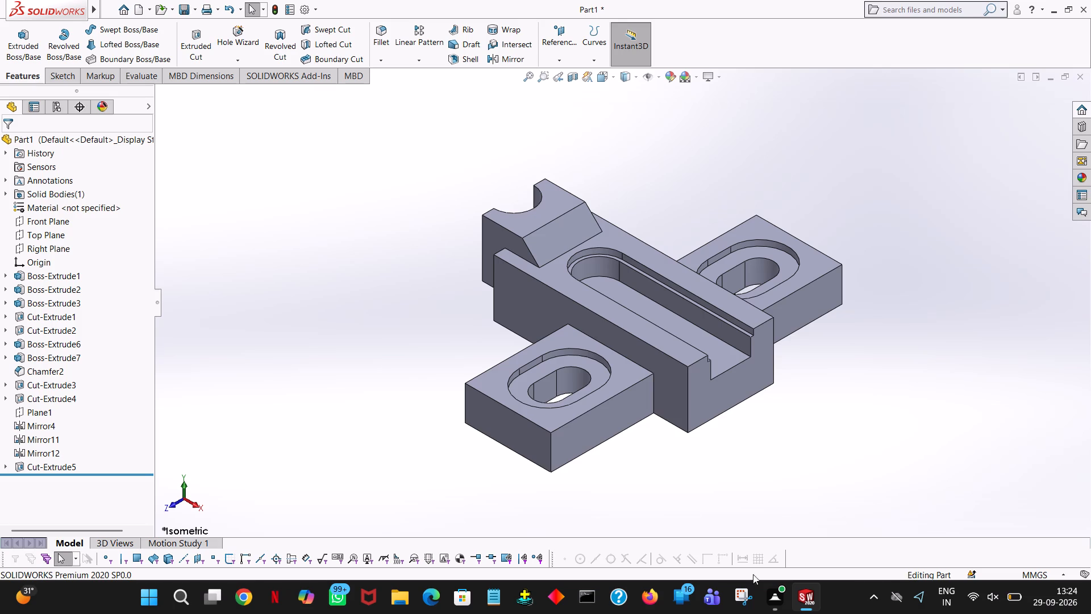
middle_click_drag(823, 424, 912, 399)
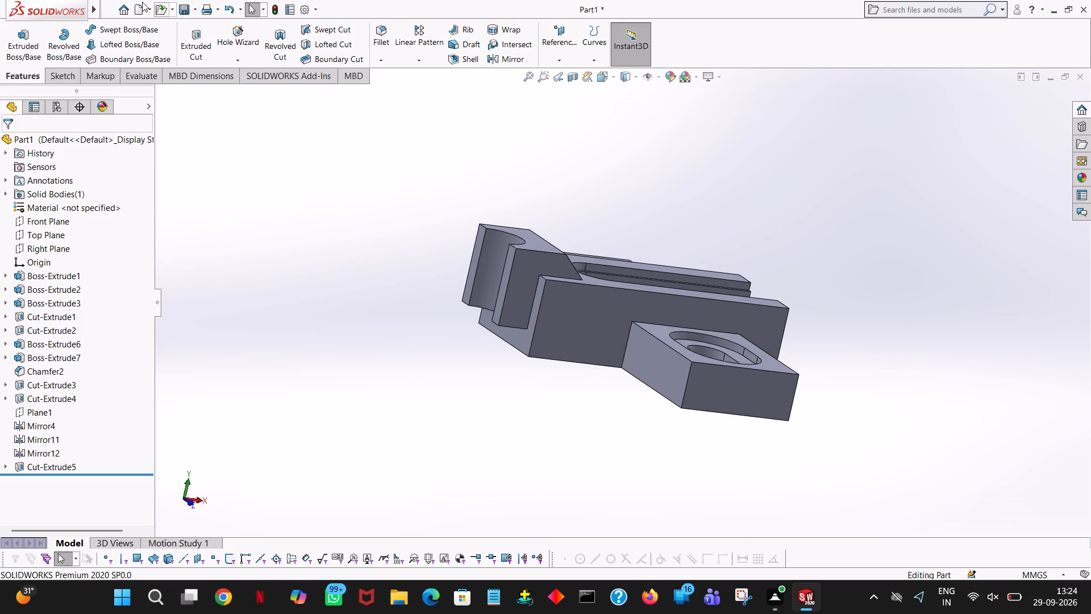
Dismiss the low-battery dialog.
left_click(631, 331)
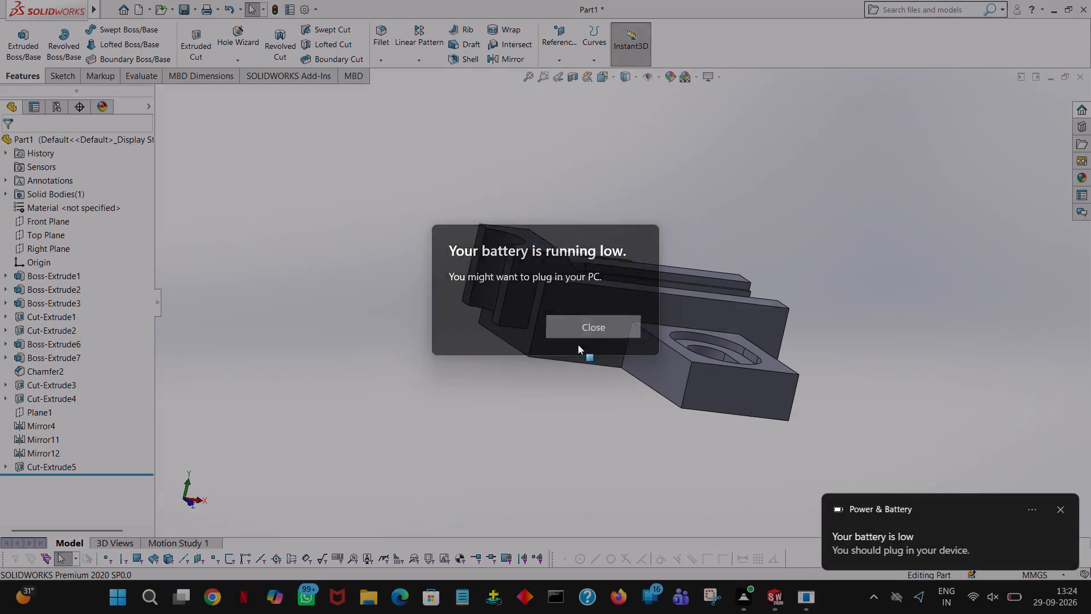
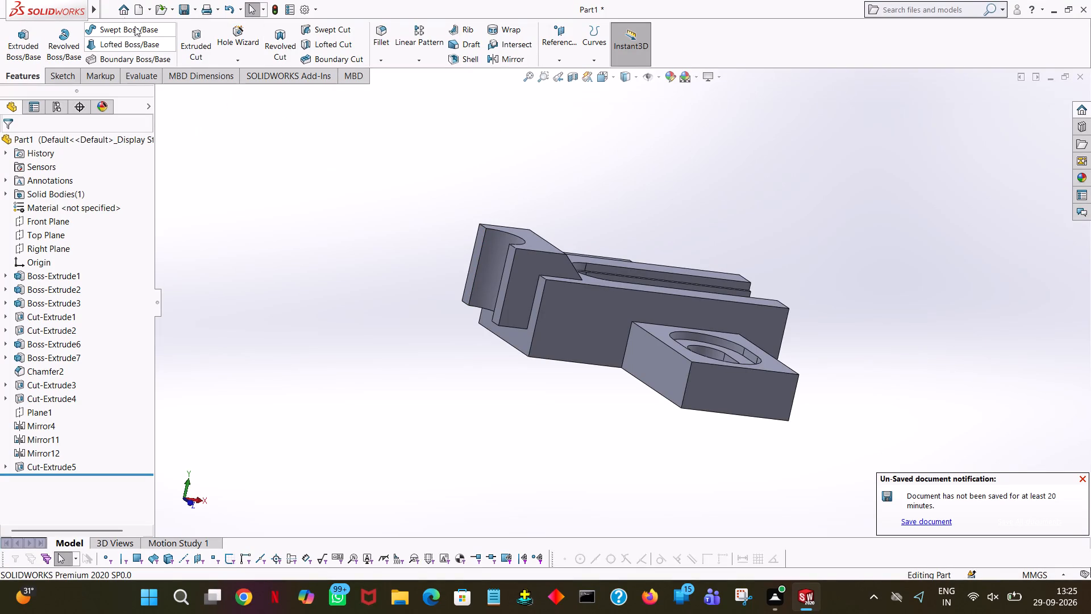
Start an extruded-cut sketch on the main block's long side face and draw a 3 mm vertical line at its lower corner below the grooved block.
left_click(207, 40)
left_click(565, 320)
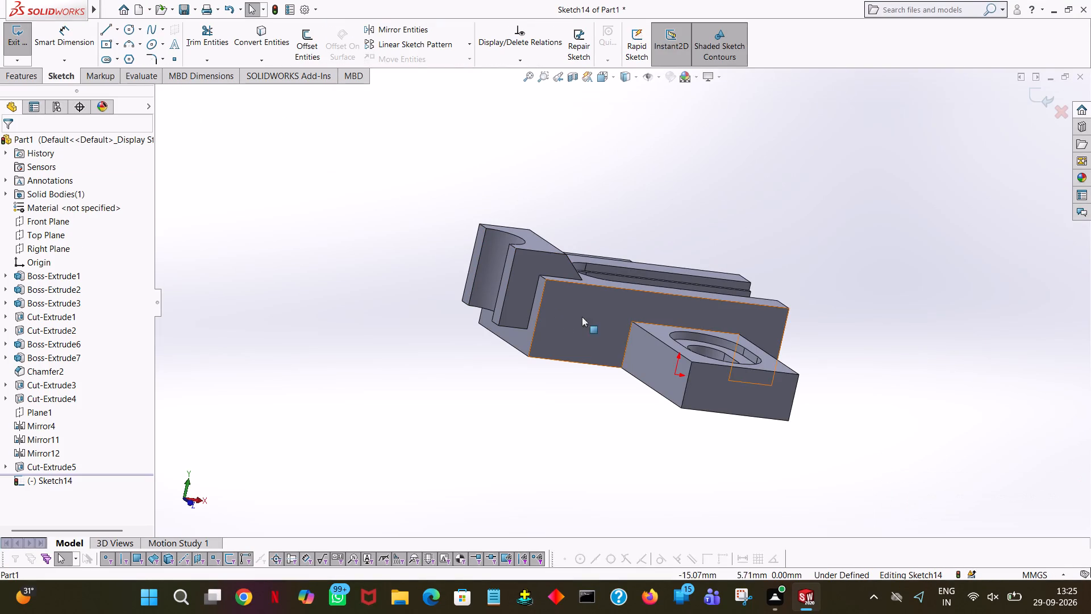
middle_click_drag(919, 303, 890, 255)
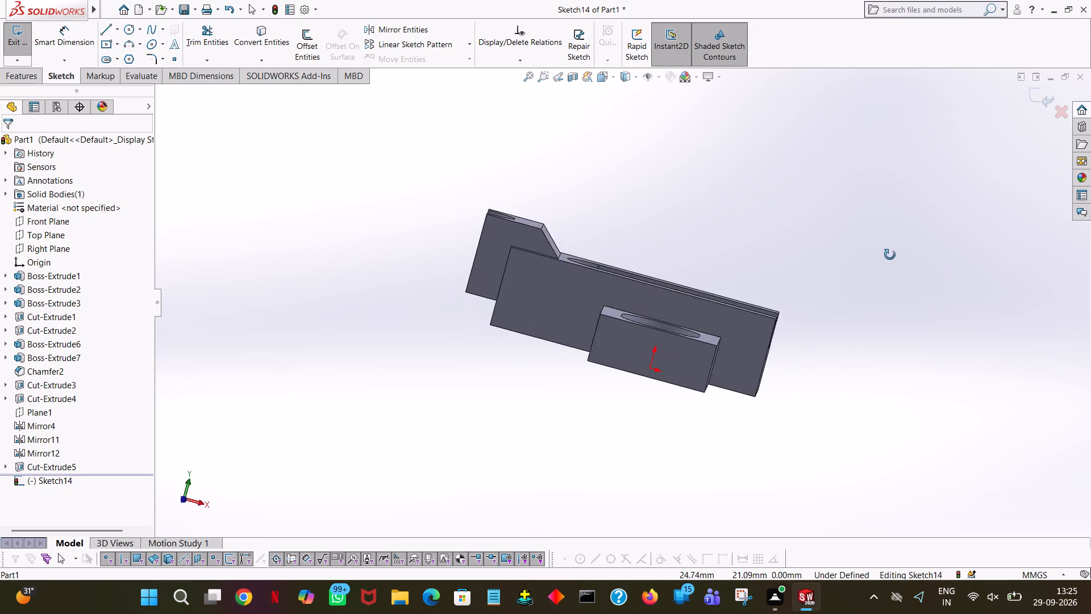
middle_click_drag(890, 255, 927, 300)
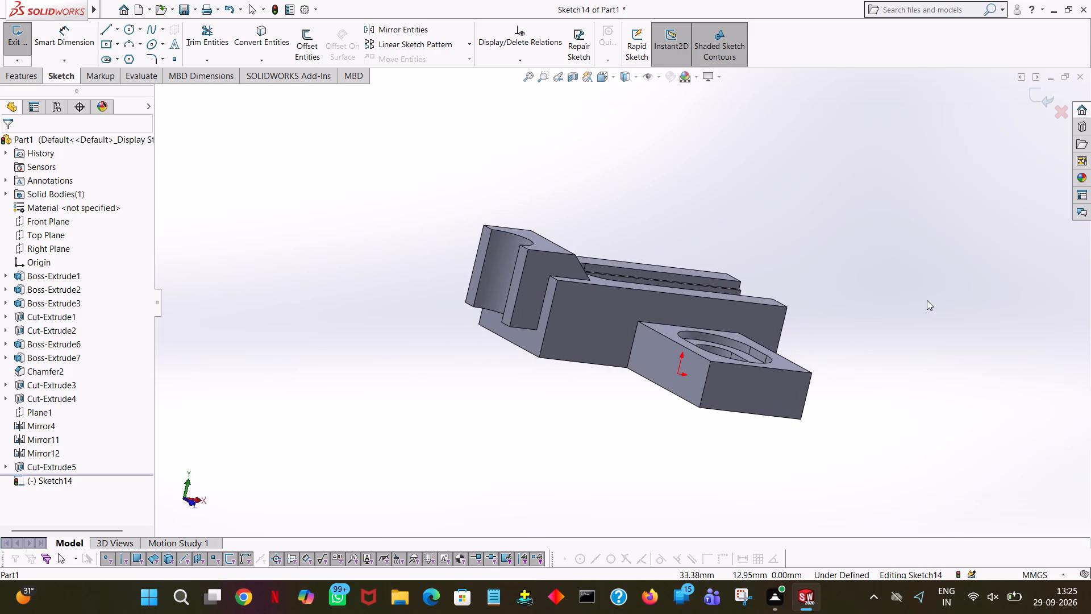
key("space")
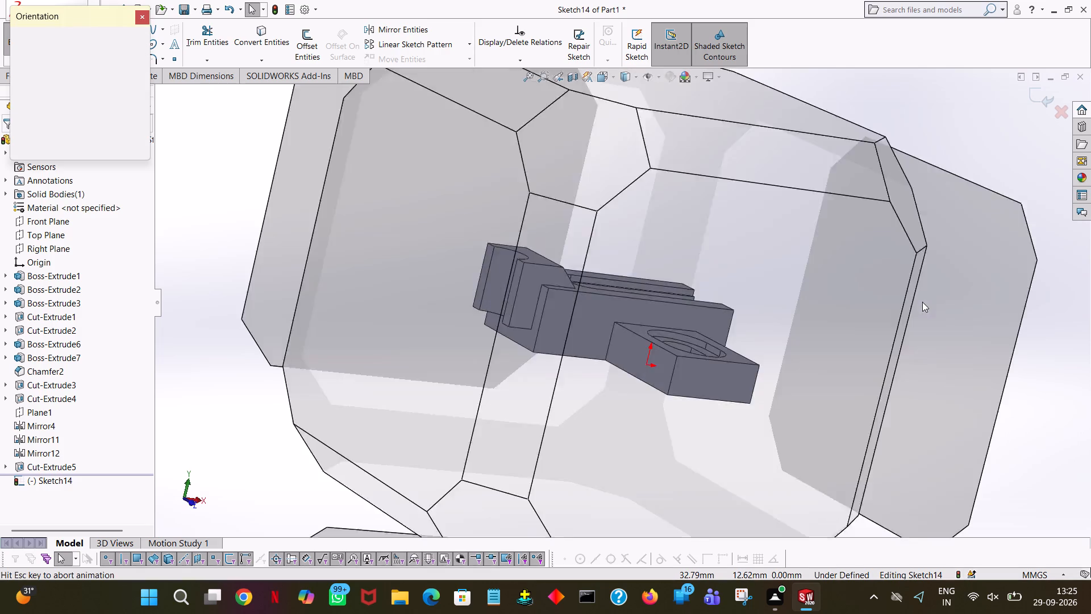
left_click(139, 85)
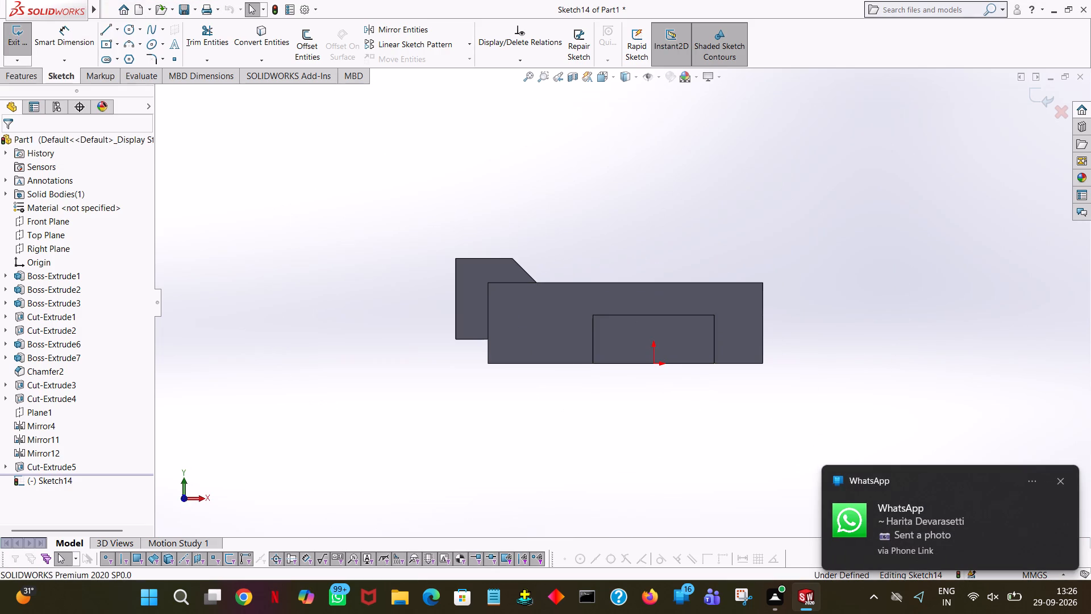
left_click(102, 34)
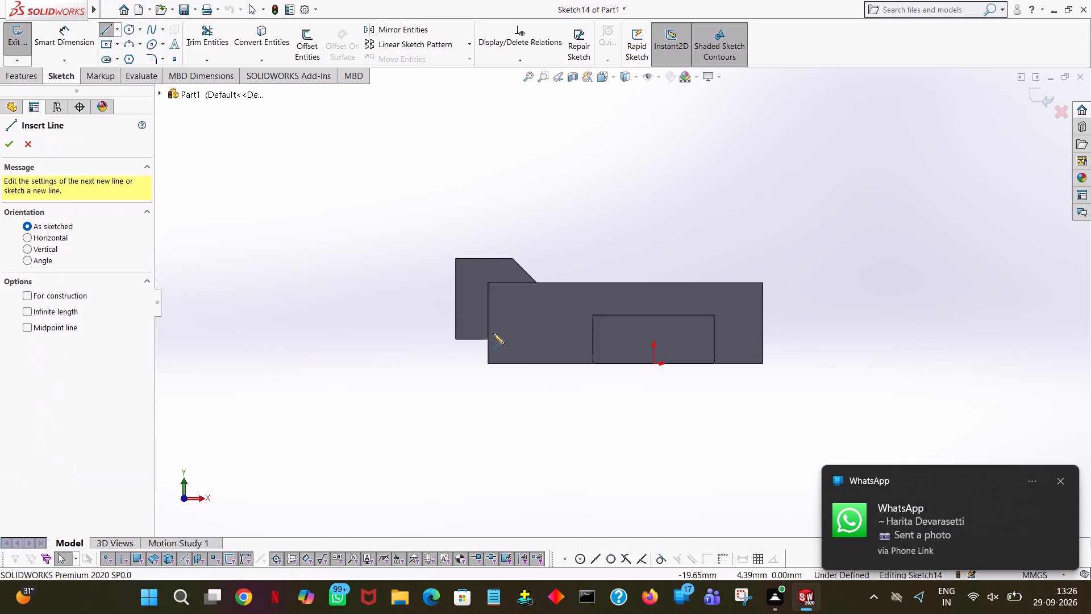
left_click(488, 340)
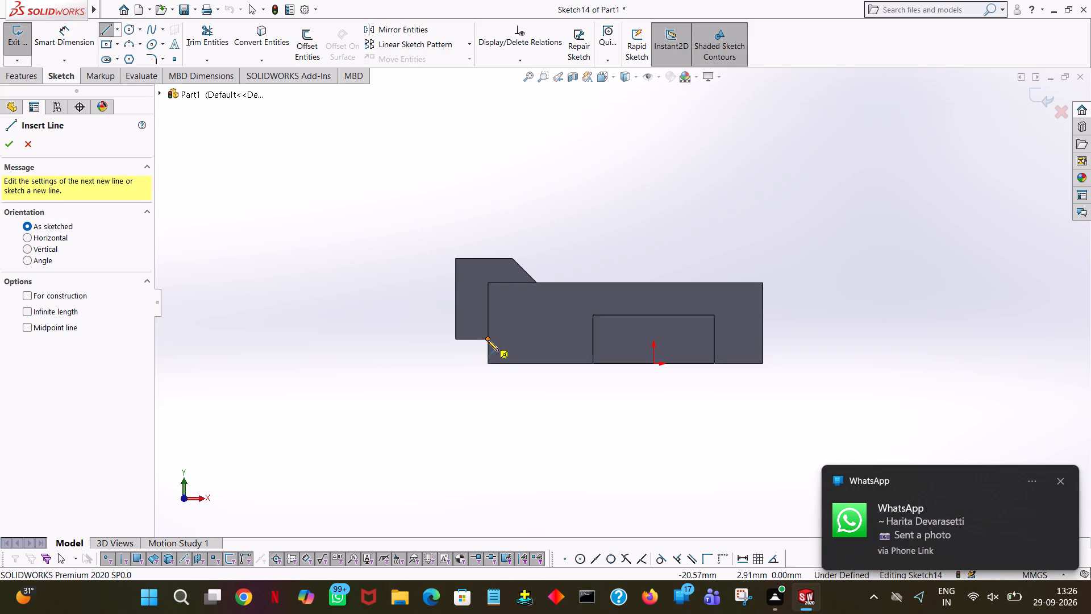
left_click(486, 364)
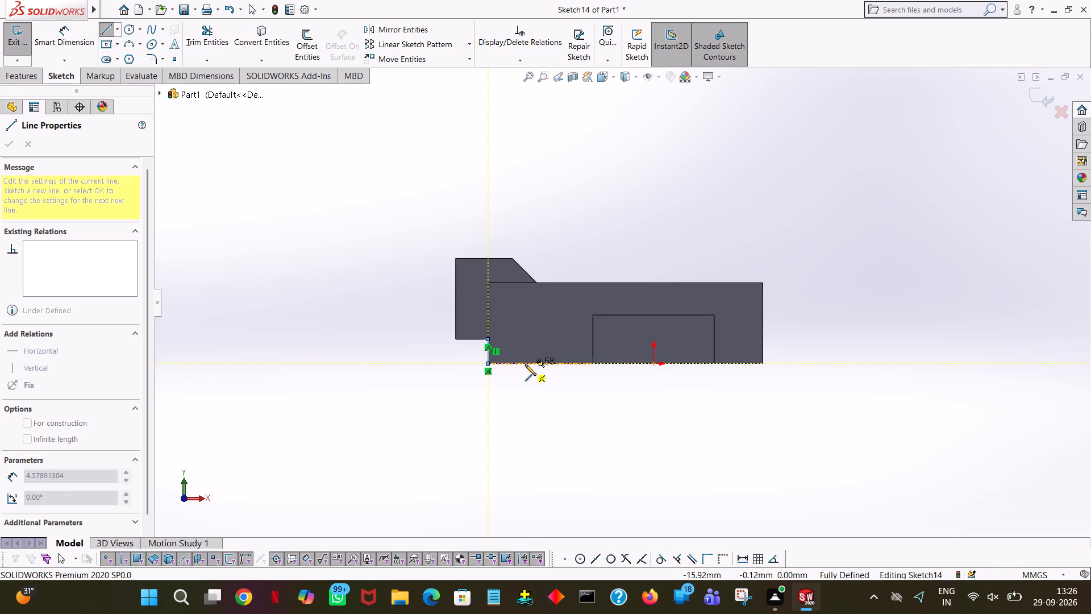
right_click(509, 377)
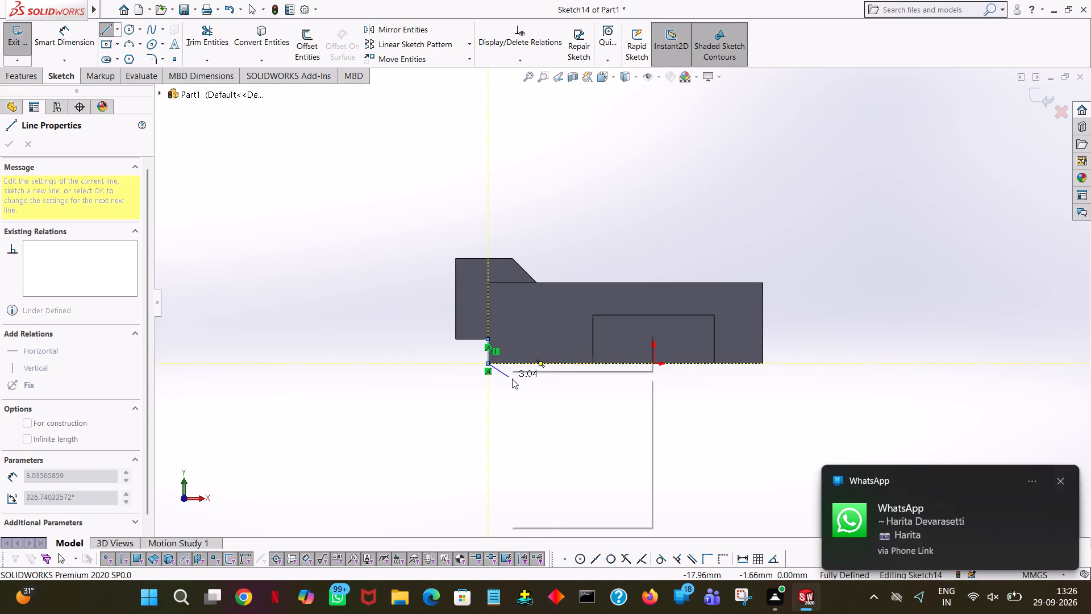
left_click(532, 387)
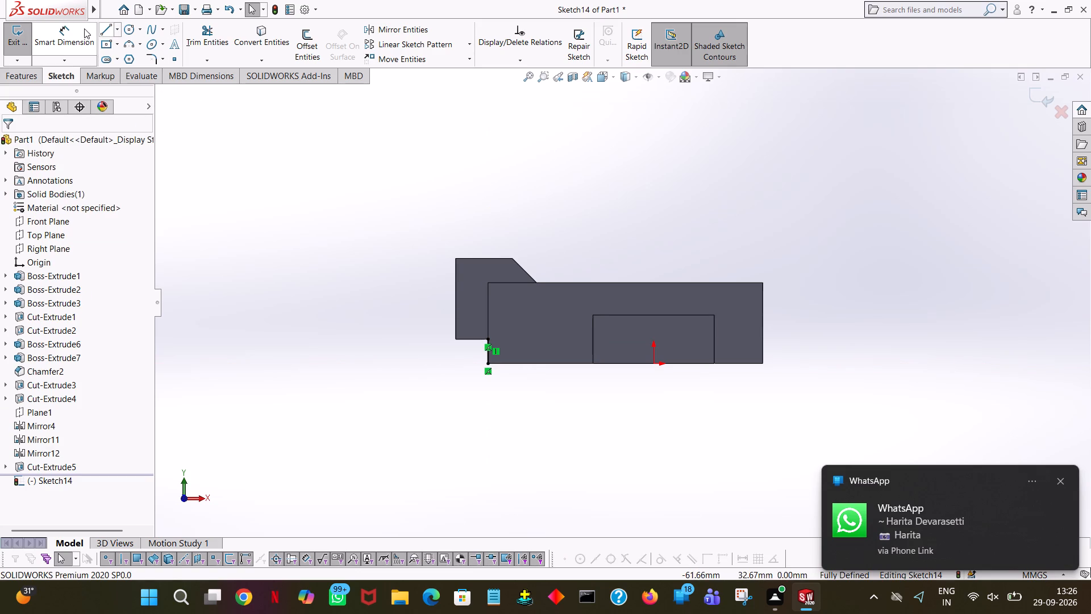
Complete the sketch as a closed rectangle 6 mm long and 3 mm high along the main block's bottom edge.
left_click(110, 32)
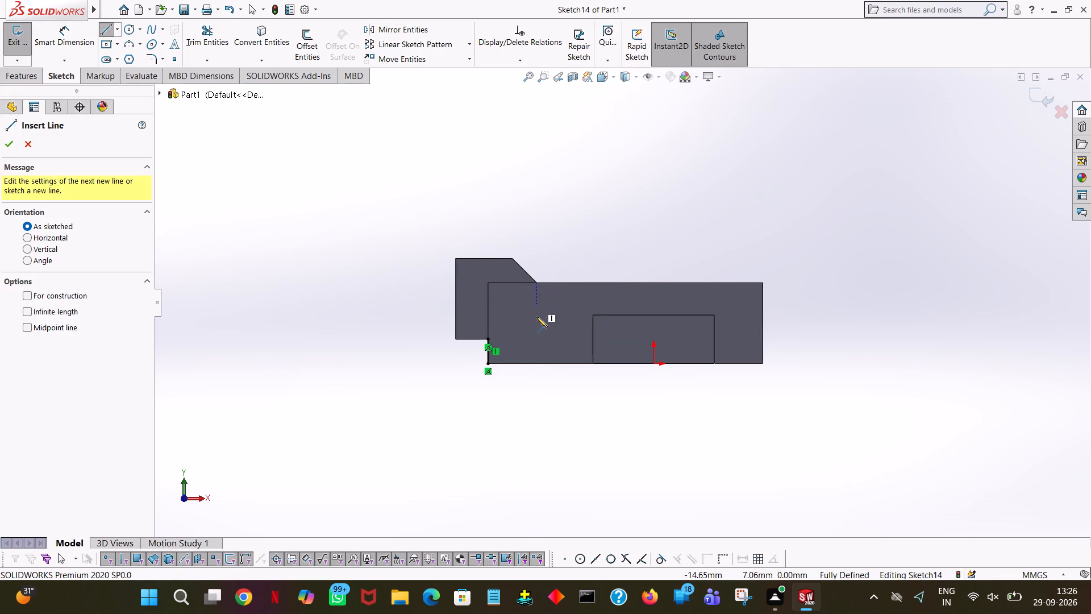
left_click(535, 363)
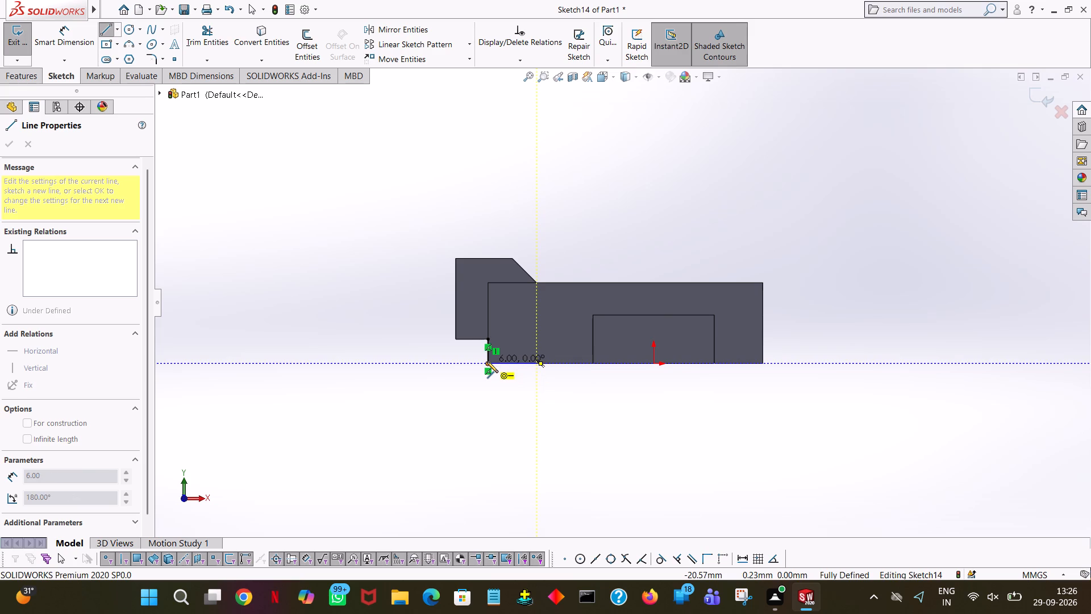
left_click(487, 362)
right_click(487, 362)
left_click(511, 366)
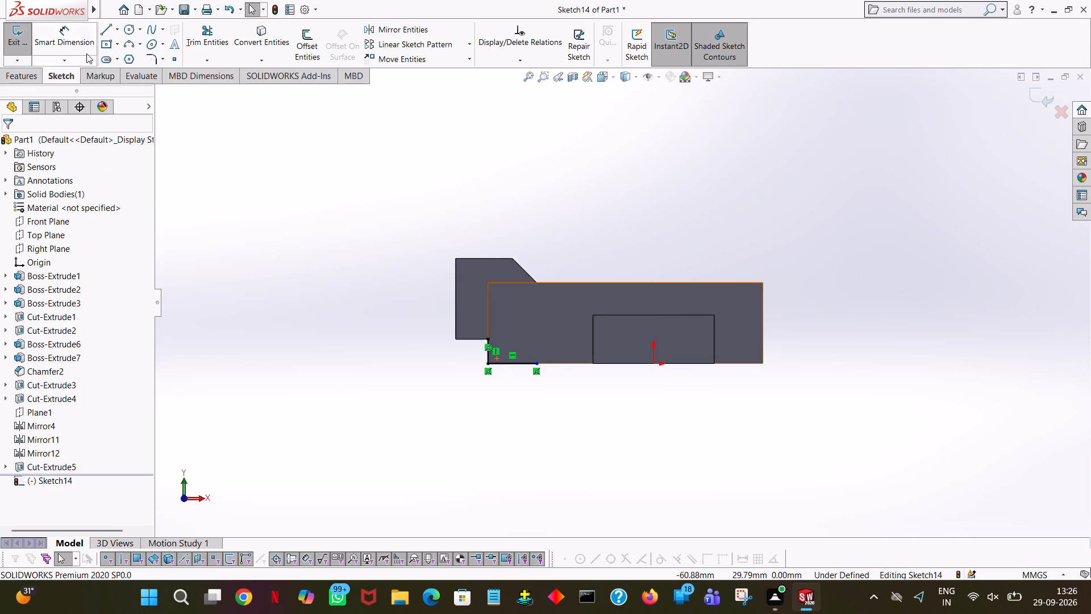
left_click(104, 31)
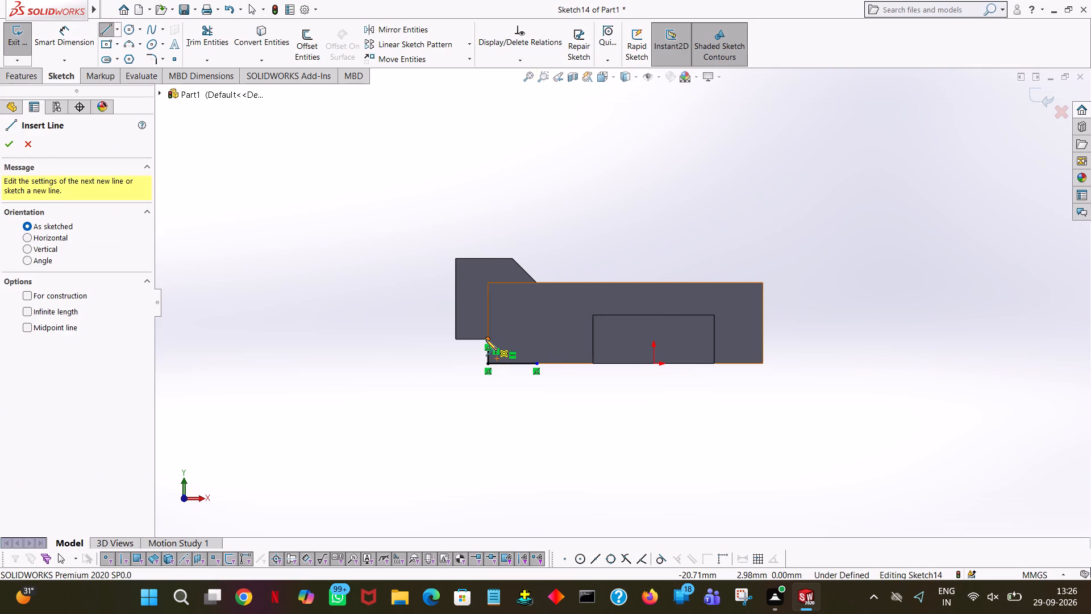
left_click(486, 339)
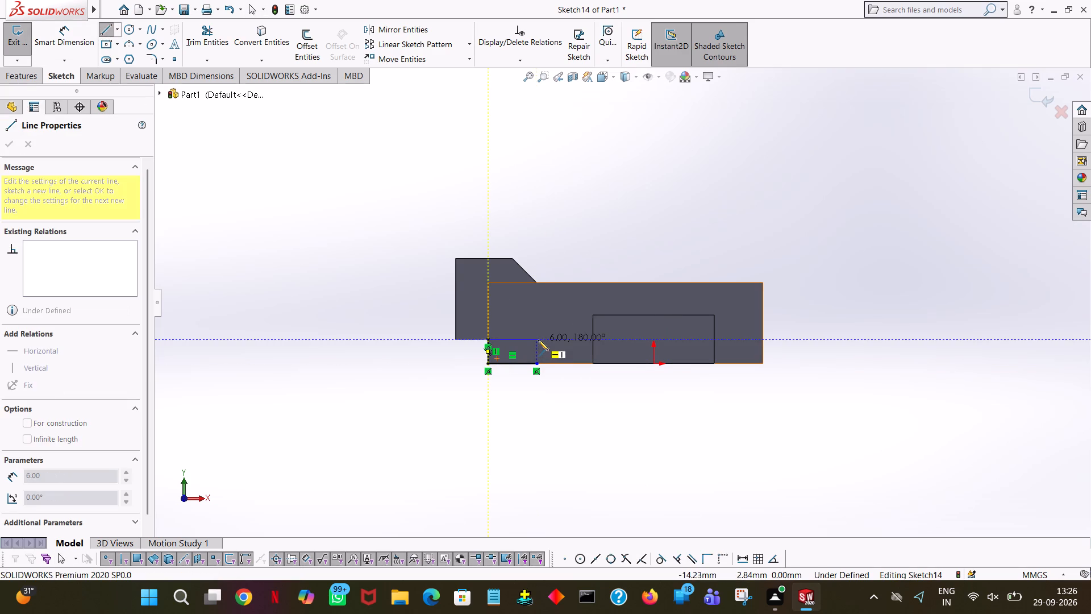
left_click(538, 340)
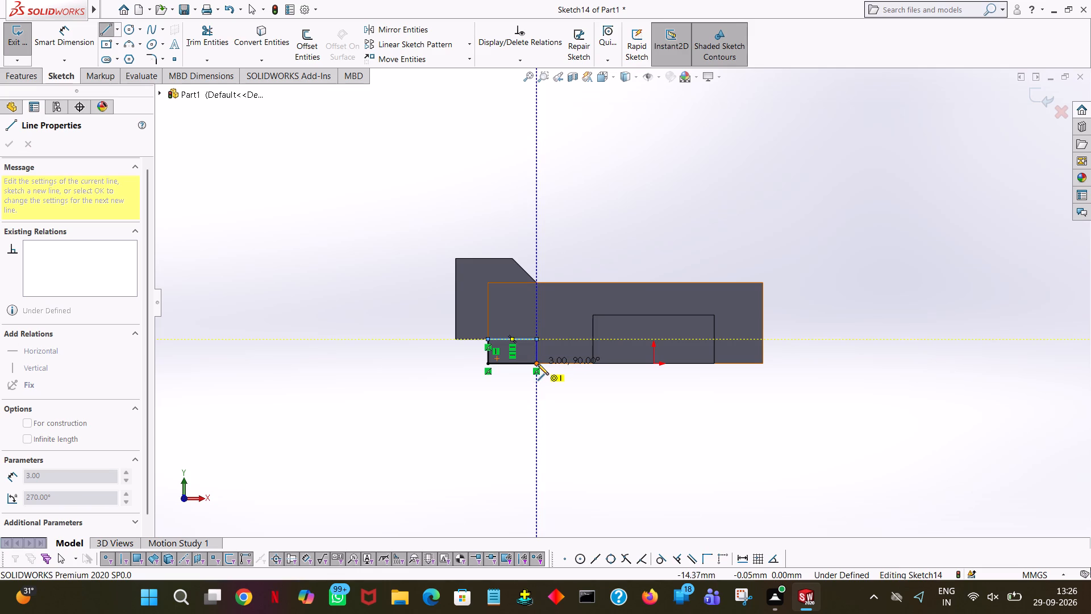
left_click(538, 364)
right_click(538, 364)
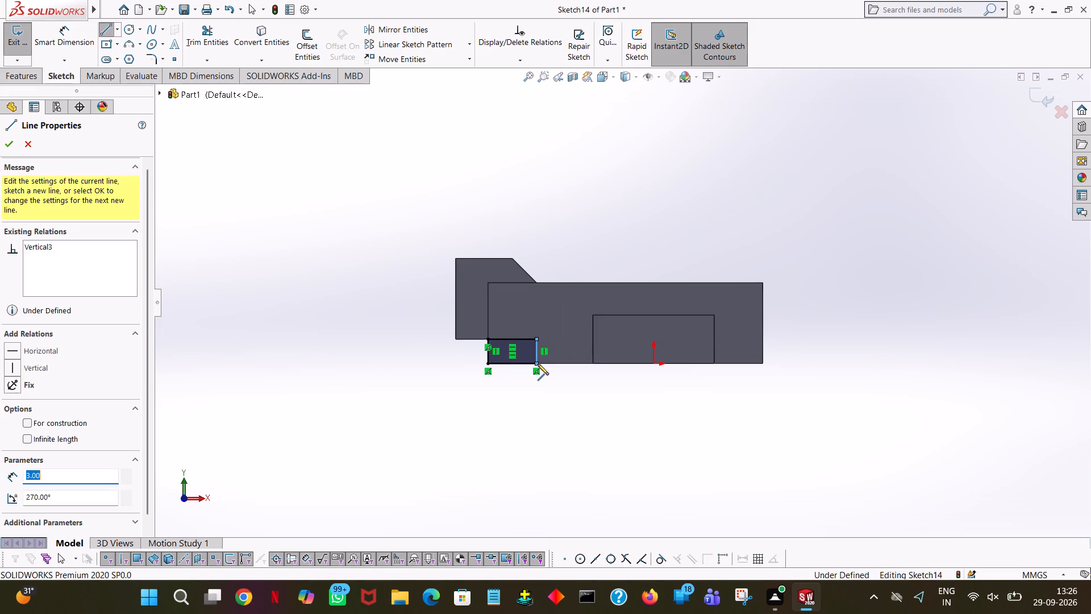
left_click(560, 372)
Cut-extrude the corner rectangle 20 mm blind across the underside of the main block.
left_click(11, 77)
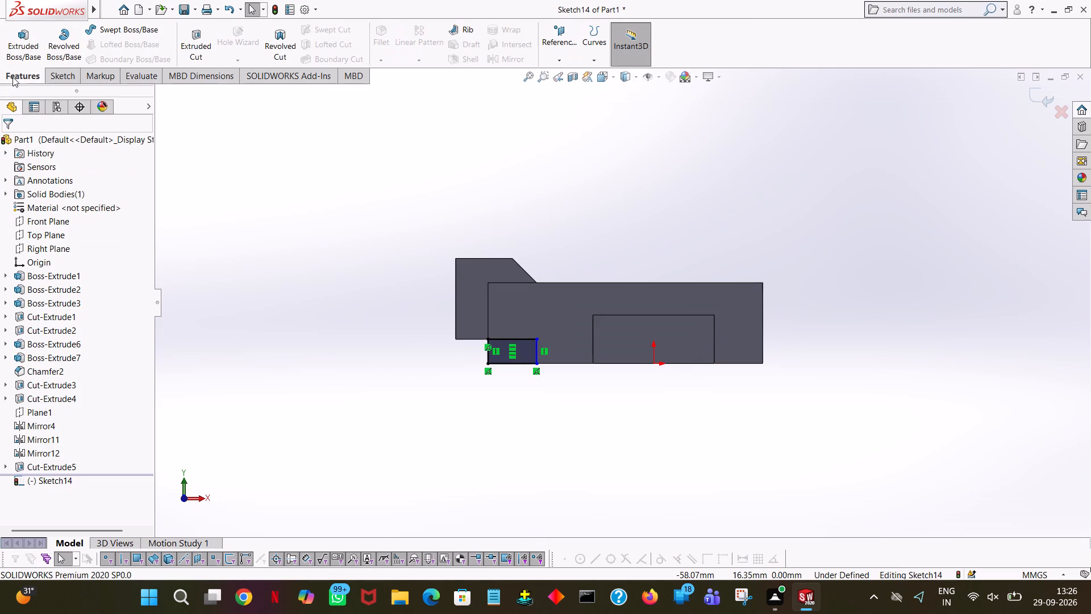
left_click(194, 43)
middle_click_drag(361, 280, 449, 240)
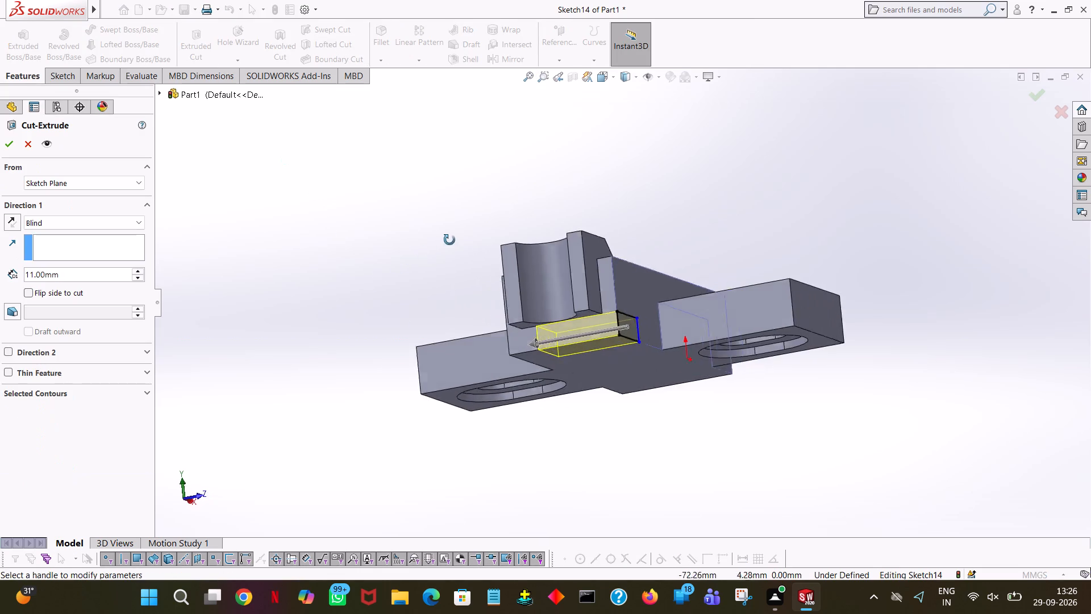
middle_click_drag(449, 240, 483, 241)
left_click_drag(588, 346, 530, 368)
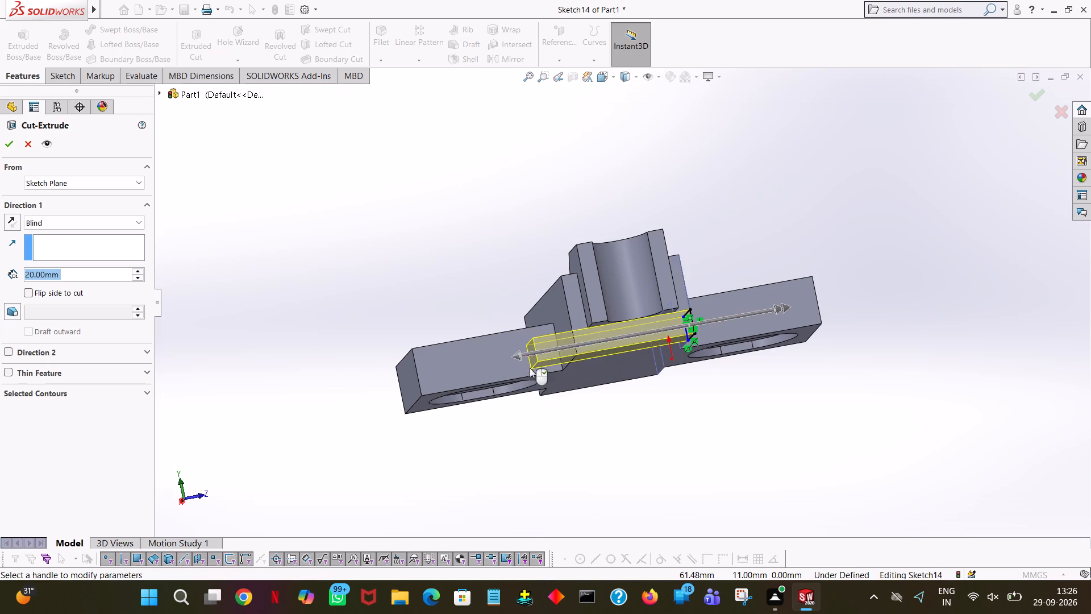
left_click(1, 139)
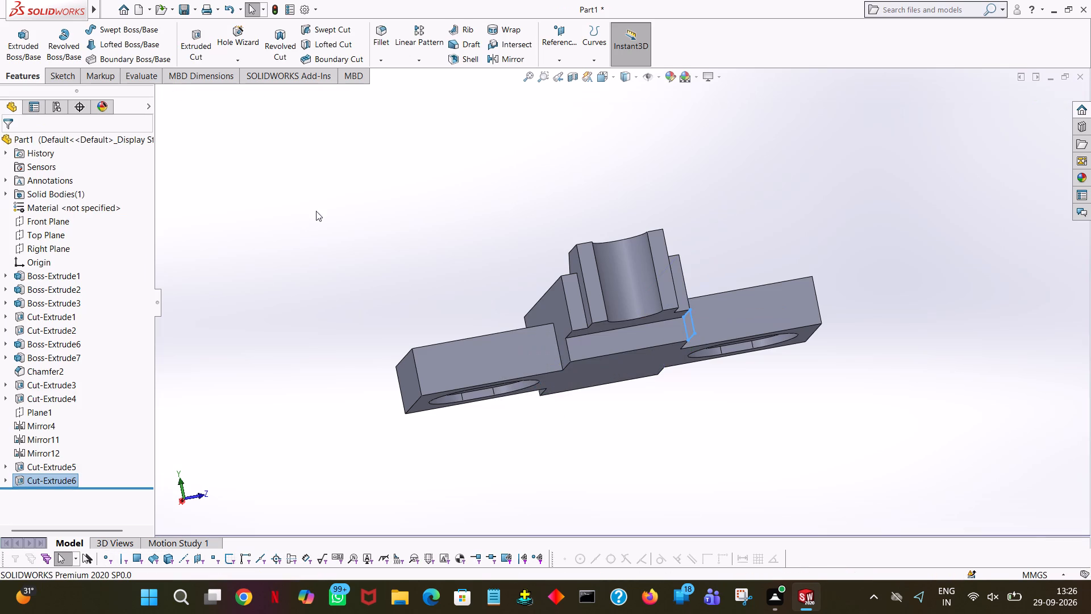
left_click(316, 211)
Fillet the inner edge of the new underside step with a 3 mm symmetric radius.
middle_click_drag(351, 210, 301, 27)
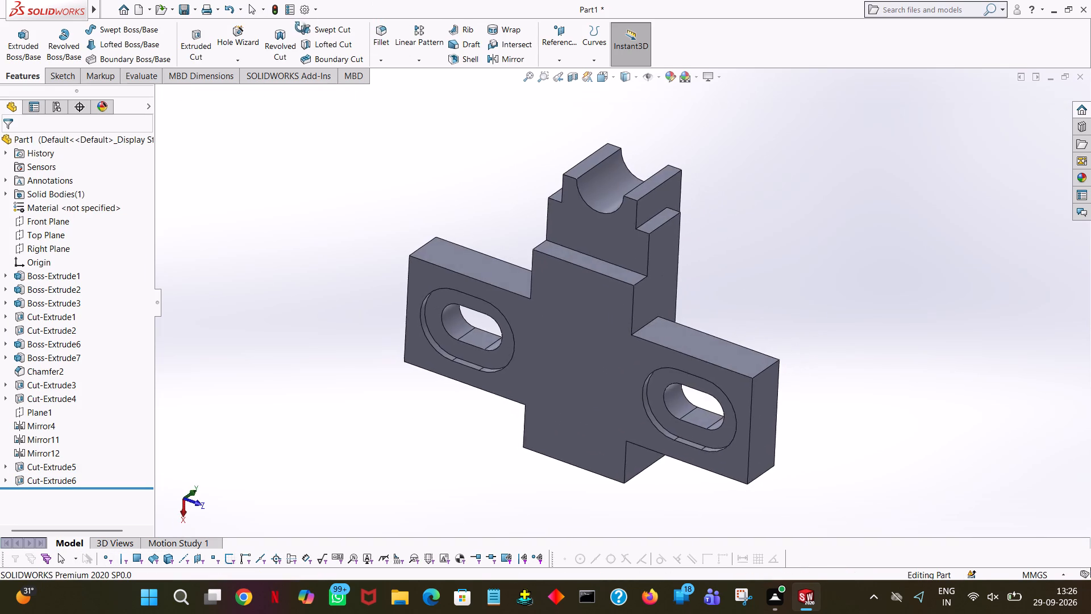
middle_click_drag(301, 27, 282, 89)
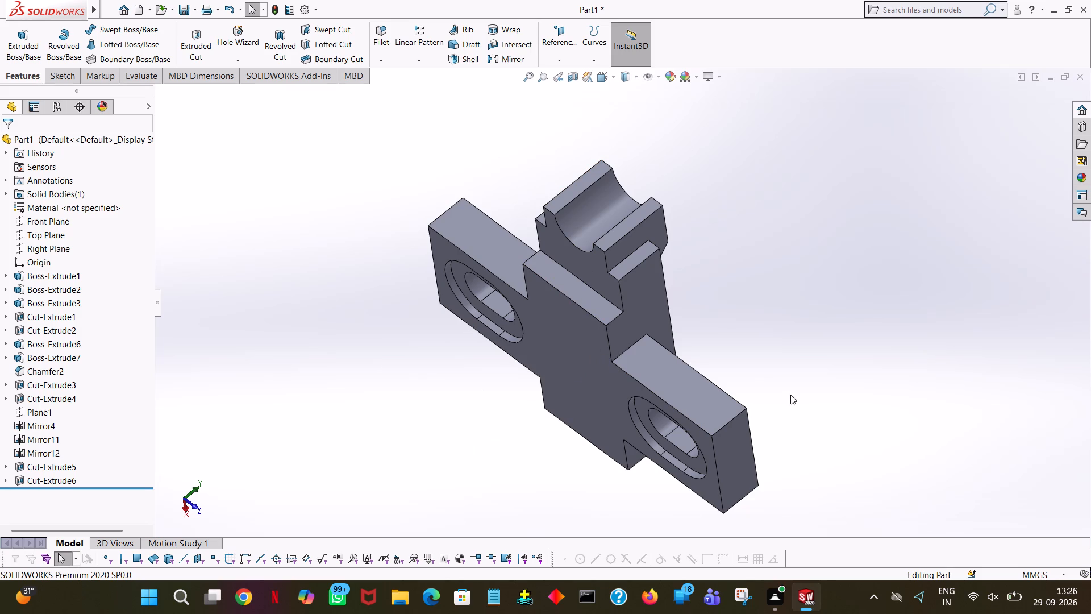
key("ctrl+7")
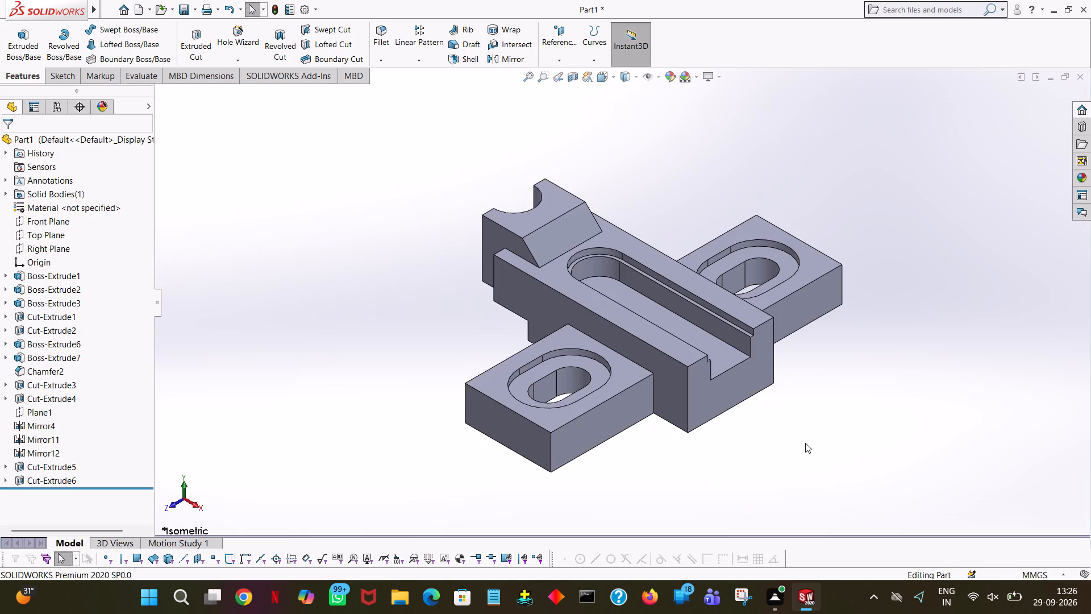
middle_click_drag(784, 437, 663, 49)
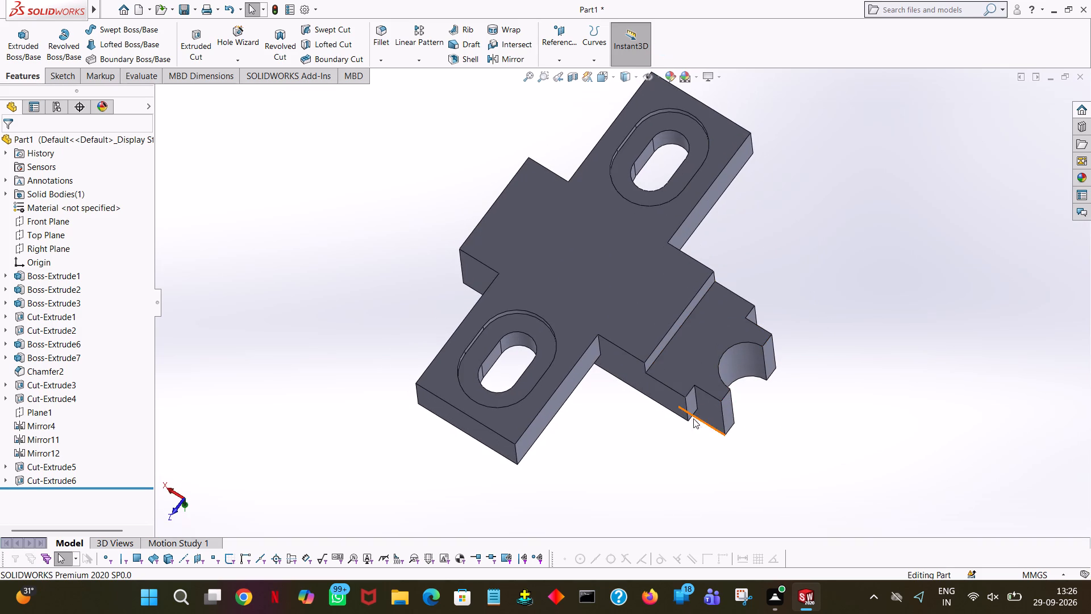
middle_click_drag(636, 479, 609, 464)
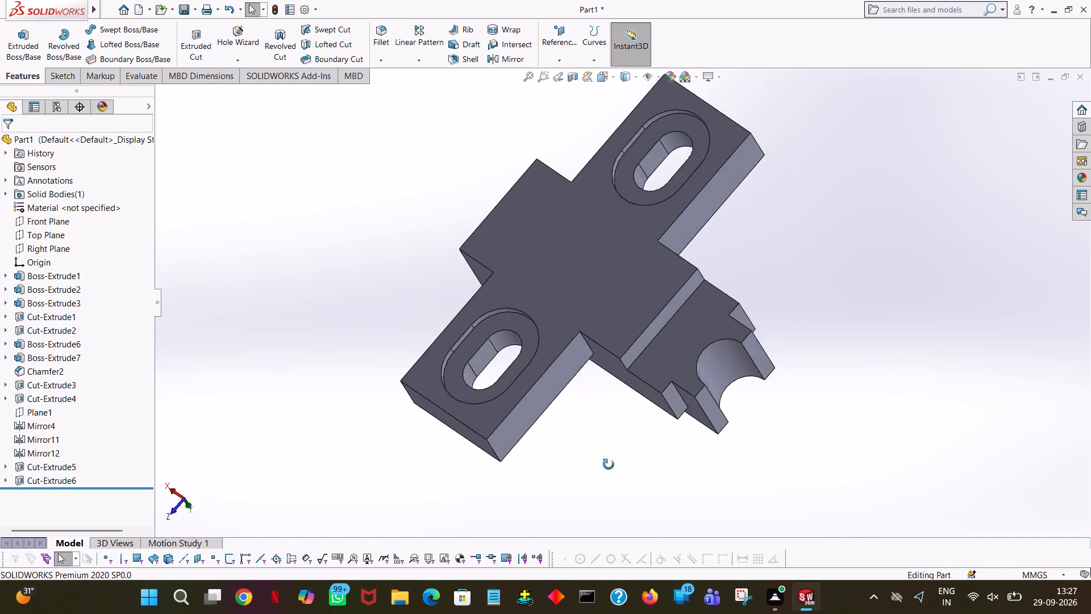
middle_click_drag(609, 464, 515, 401)
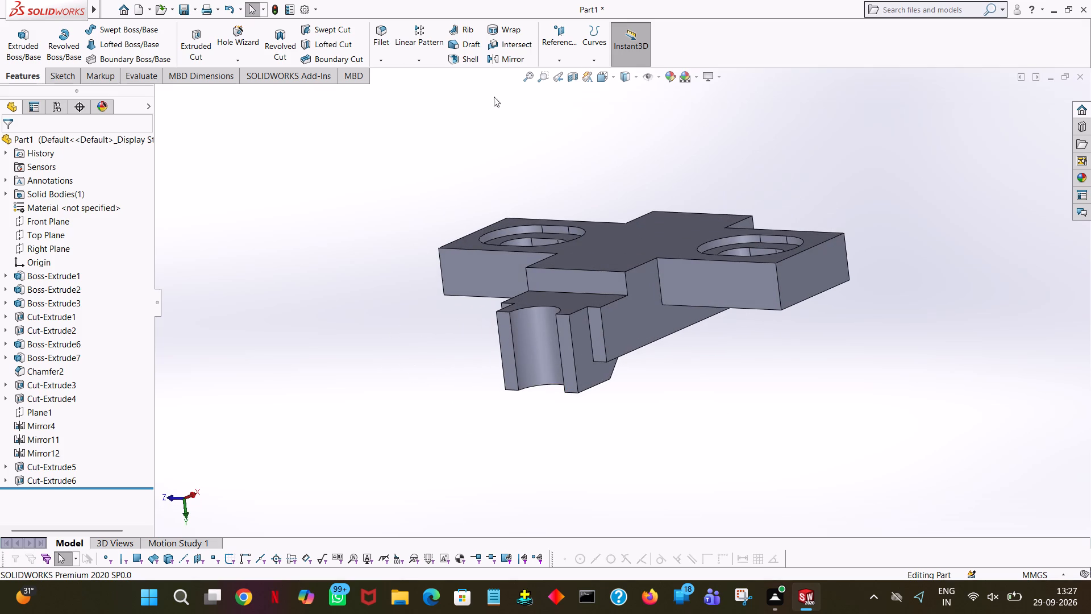
left_click(378, 37)
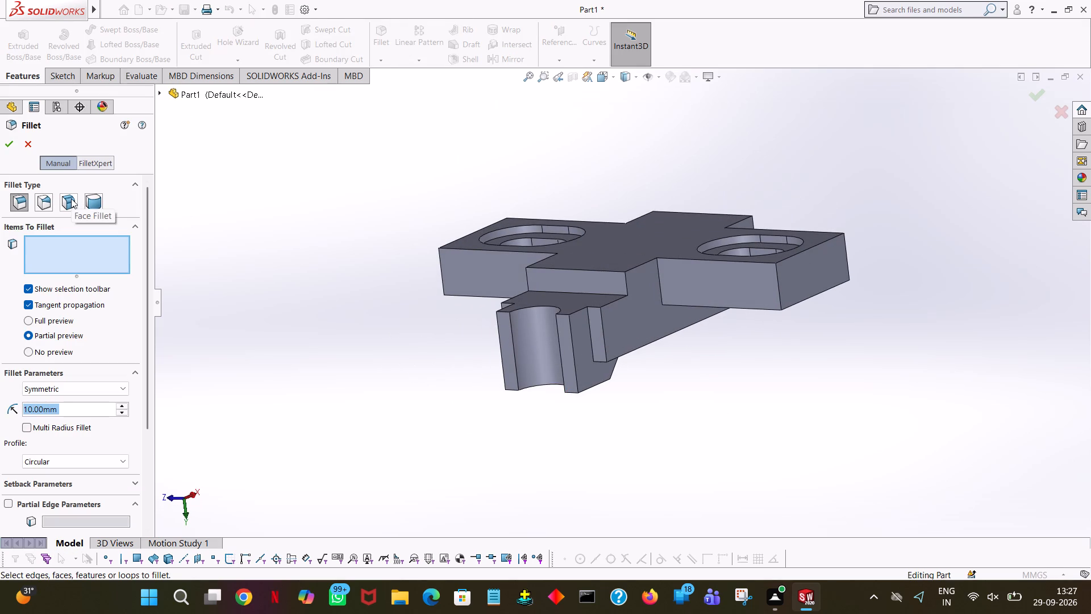
left_click(597, 292)
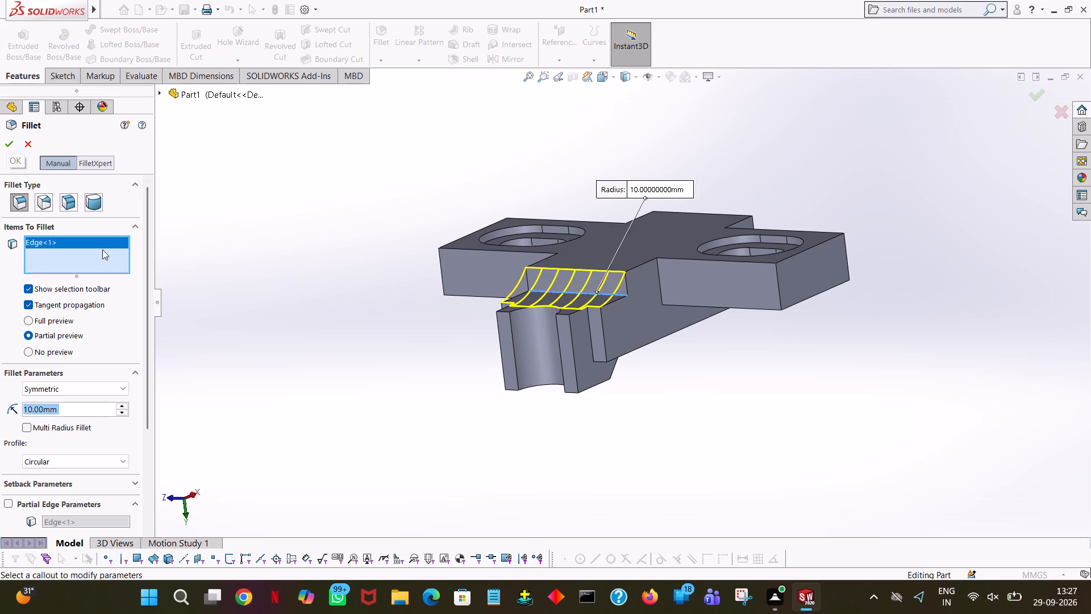
middle_click_drag(188, 195, 197, 291)
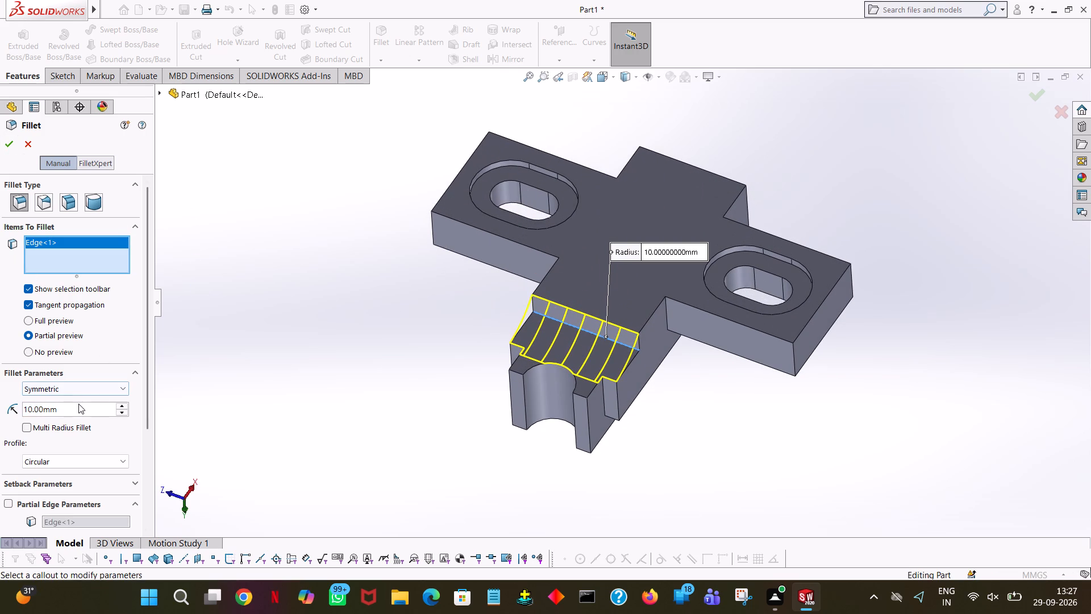
double_click(78, 404)
double_click(78, 402)
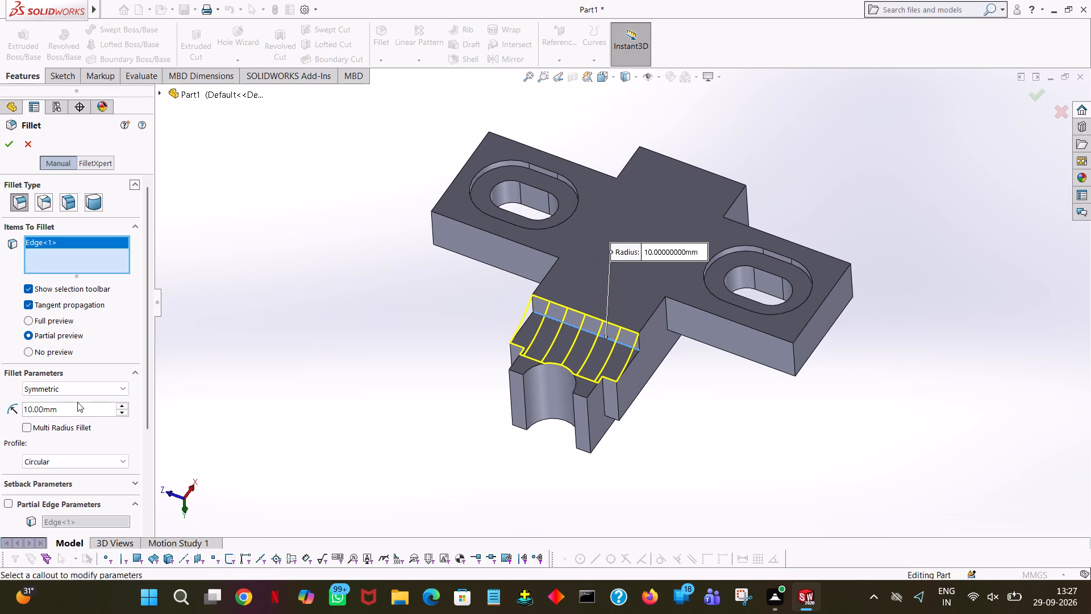
double_click(69, 411)
left_click_drag(67, 411, 1, 414)
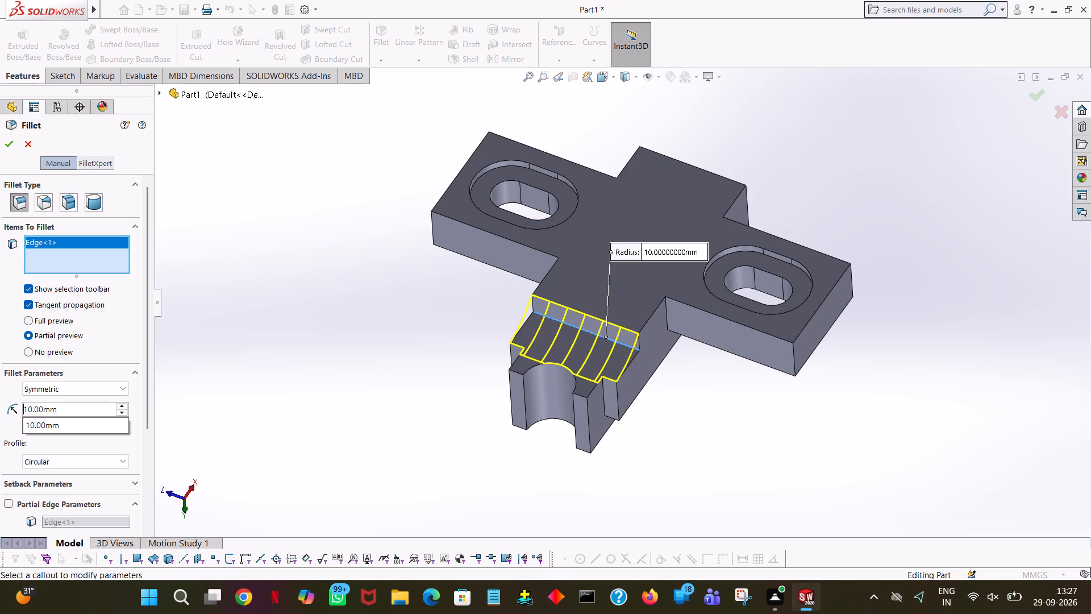
left_click(63, 425)
left_click_drag(73, 411, 0, 411)
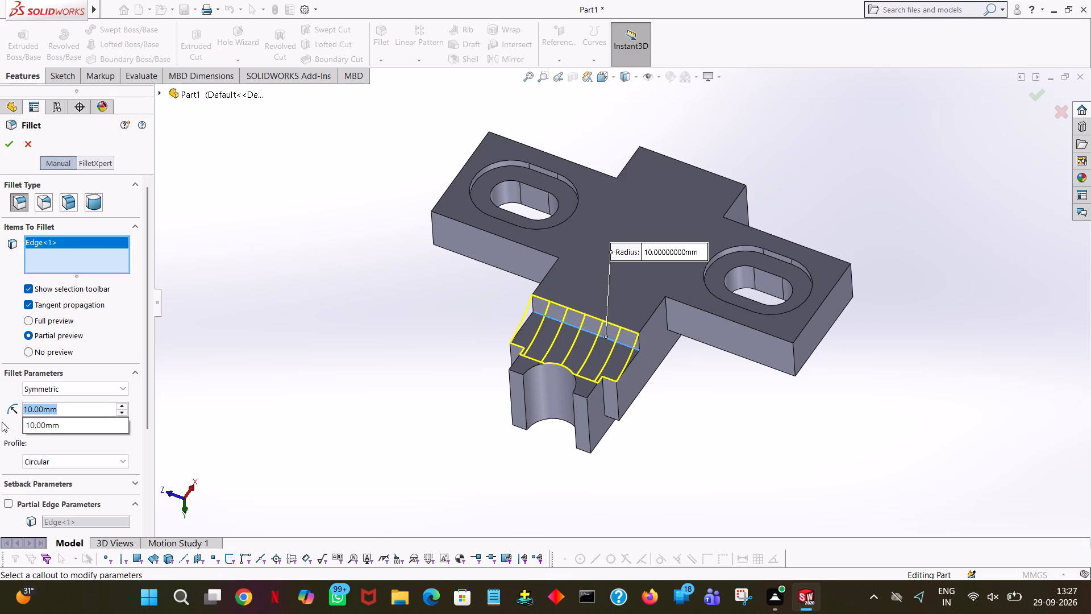
key("3")
left_click(232, 317)
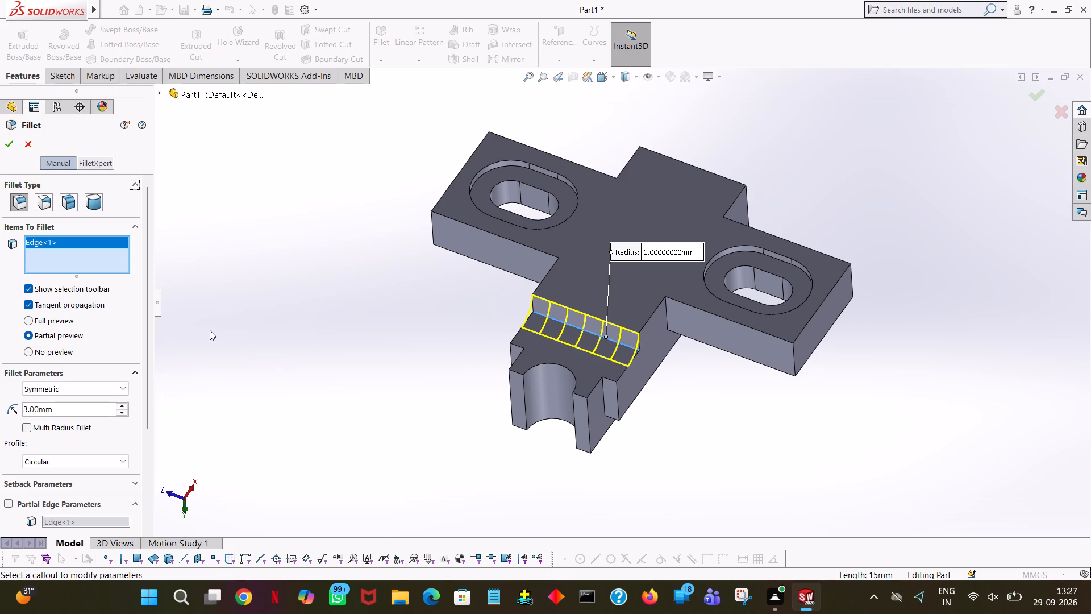
left_click(6, 143)
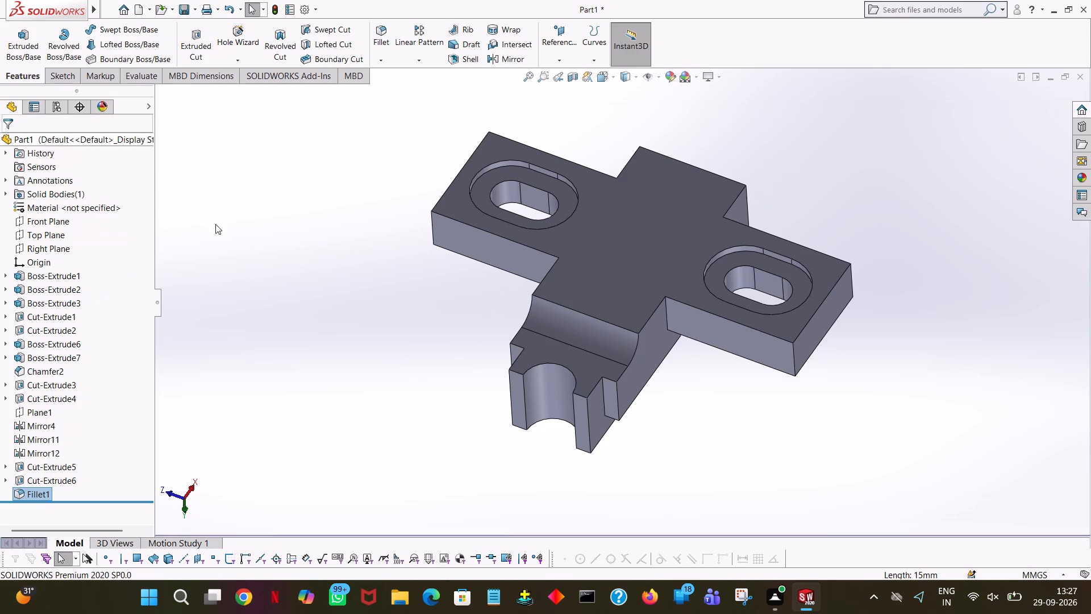
Fillet the two outer vertical corner edges of one slotted lug with a 3 mm symmetric radius.
left_click(230, 230)
middle_click_drag(757, 429, 722, 201)
middle_click(722, 204)
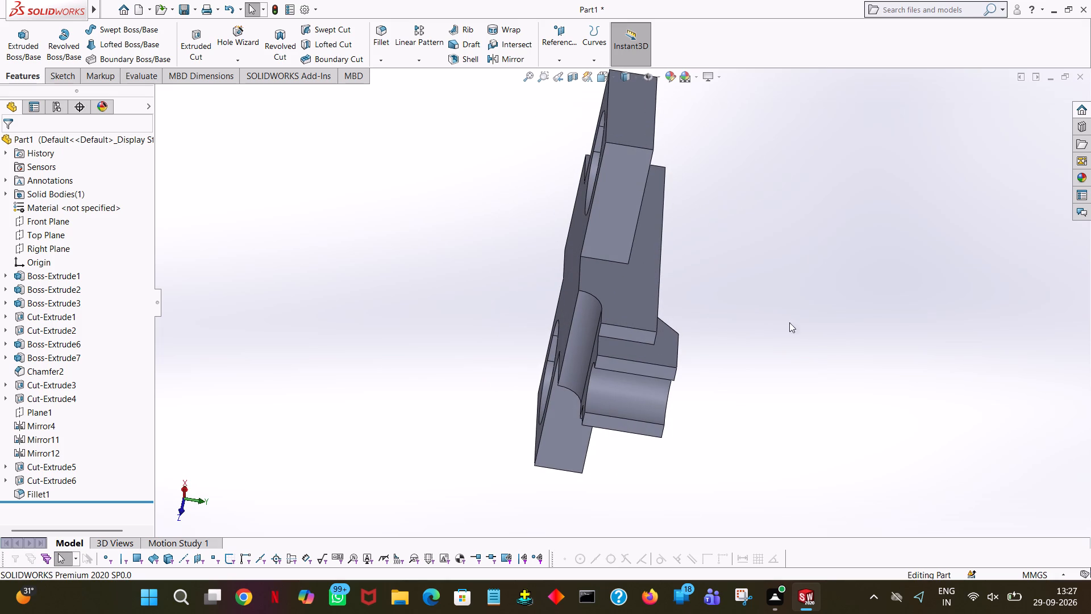
middle_click_drag(982, 276, 852, 139)
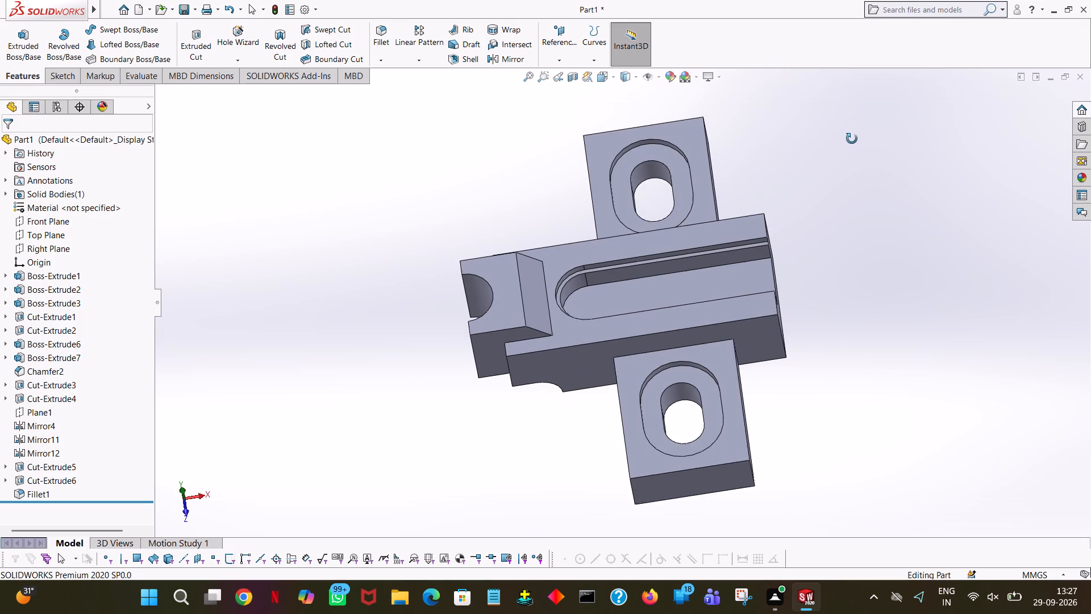
middle_click_drag(852, 139, 852, 140)
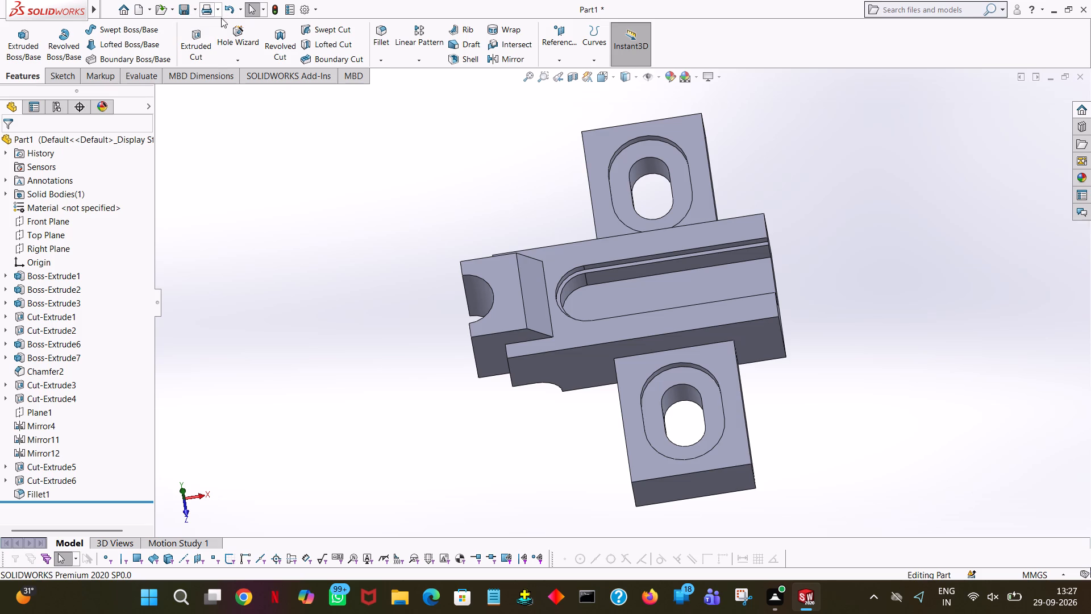
left_click(381, 39)
middle_click_drag(799, 422, 776, 327)
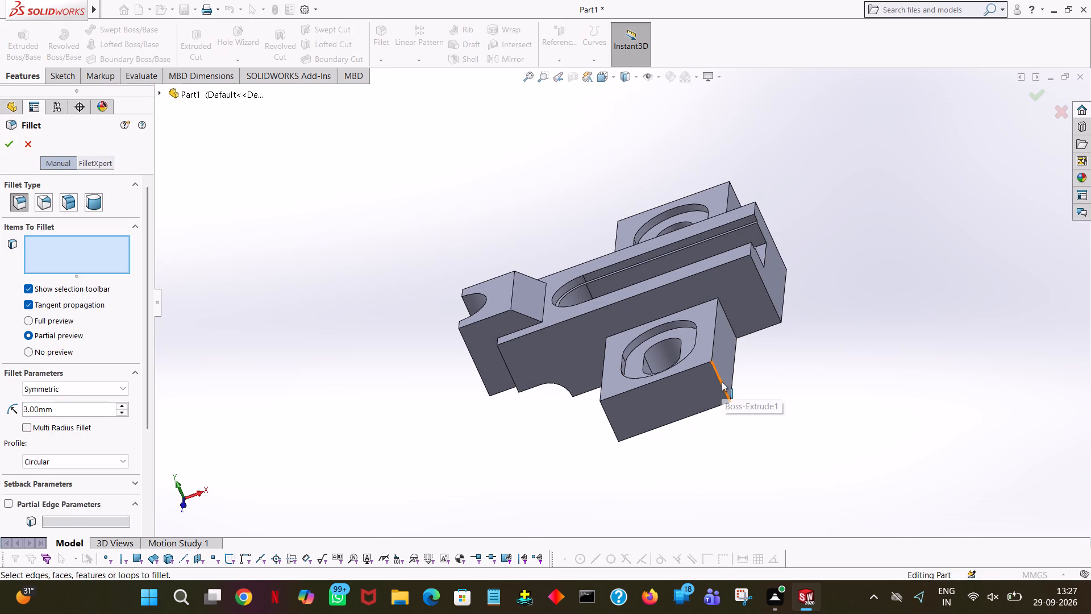
left_click(722, 381)
middle_click_drag(634, 416, 660, 397)
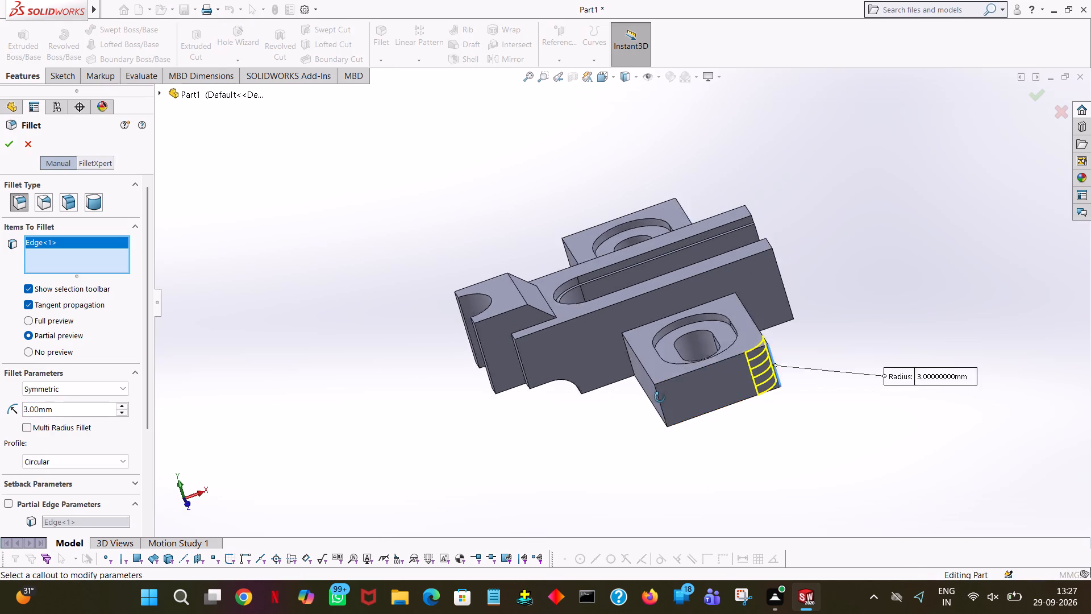
middle_click_drag(660, 397, 677, 385)
left_click(714, 385)
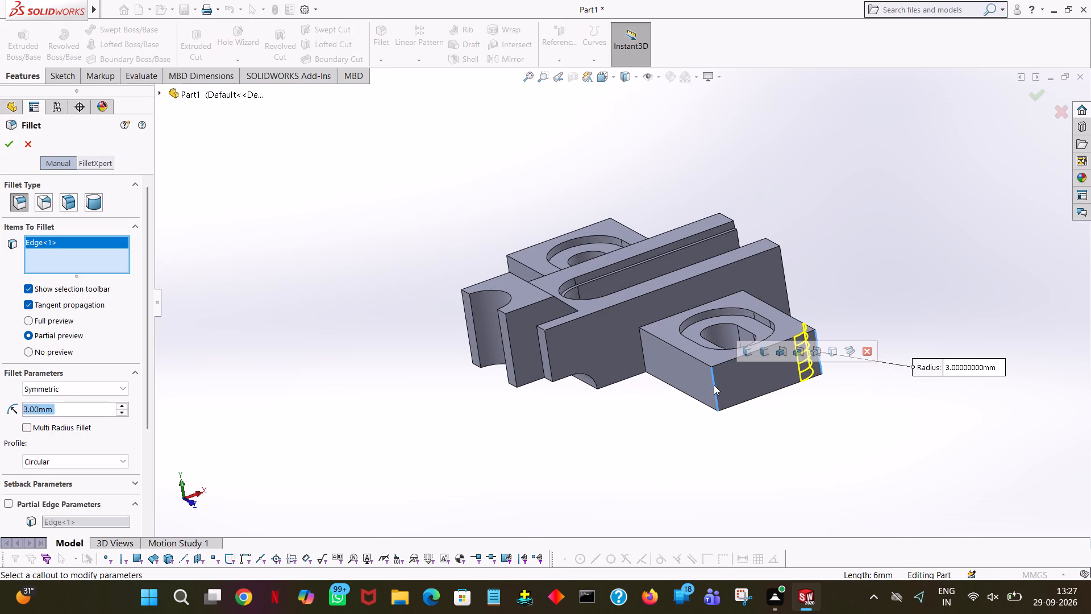
left_click(10, 139)
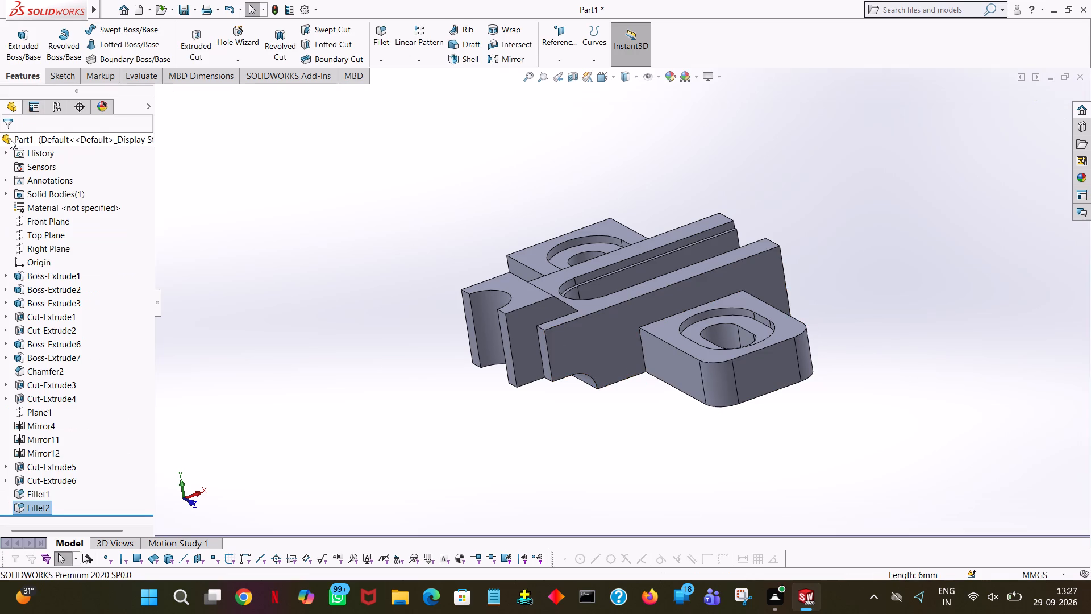
Fillet the two outer vertical corner edges of the opposite slotted lug with a 3 mm symmetric radius.
middle_click_drag(484, 302, 459, 518)
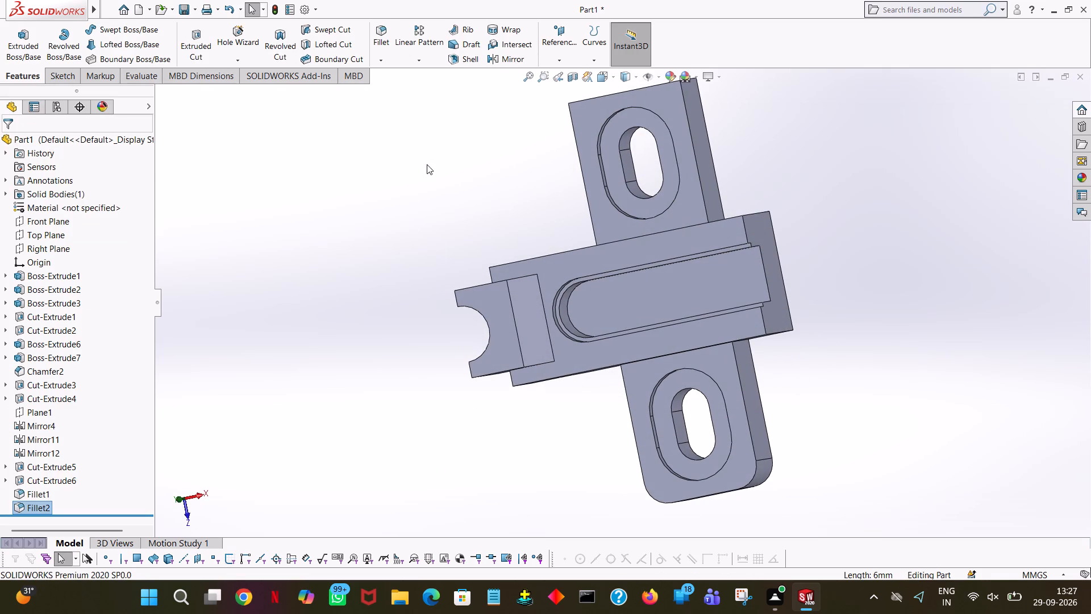
left_click(379, 30)
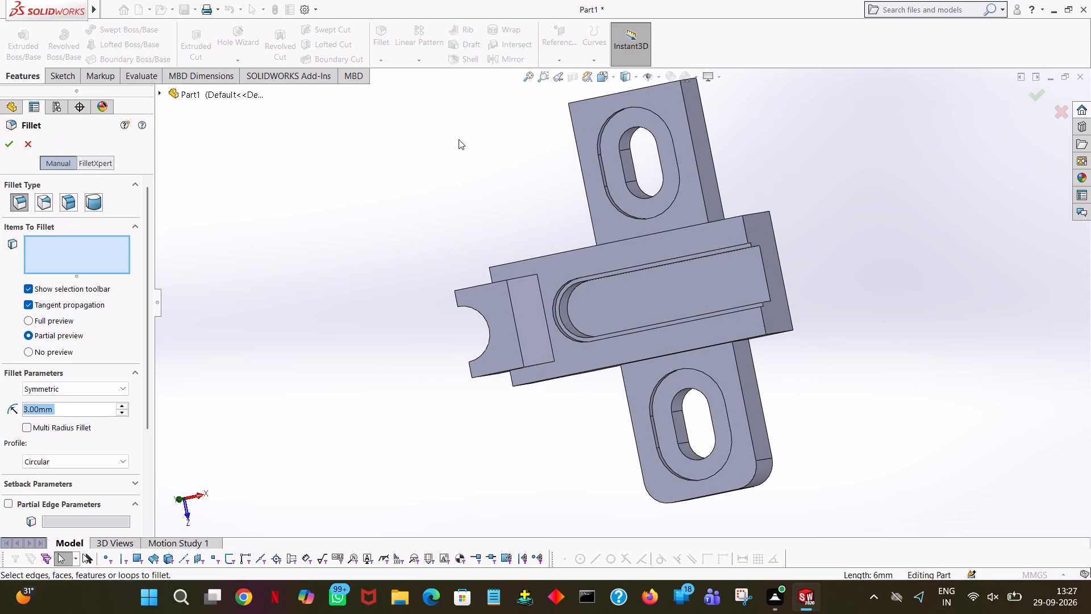
middle_click_drag(459, 139, 431, 293, "ctrl")
middle_click_drag(722, 260, 719, 400)
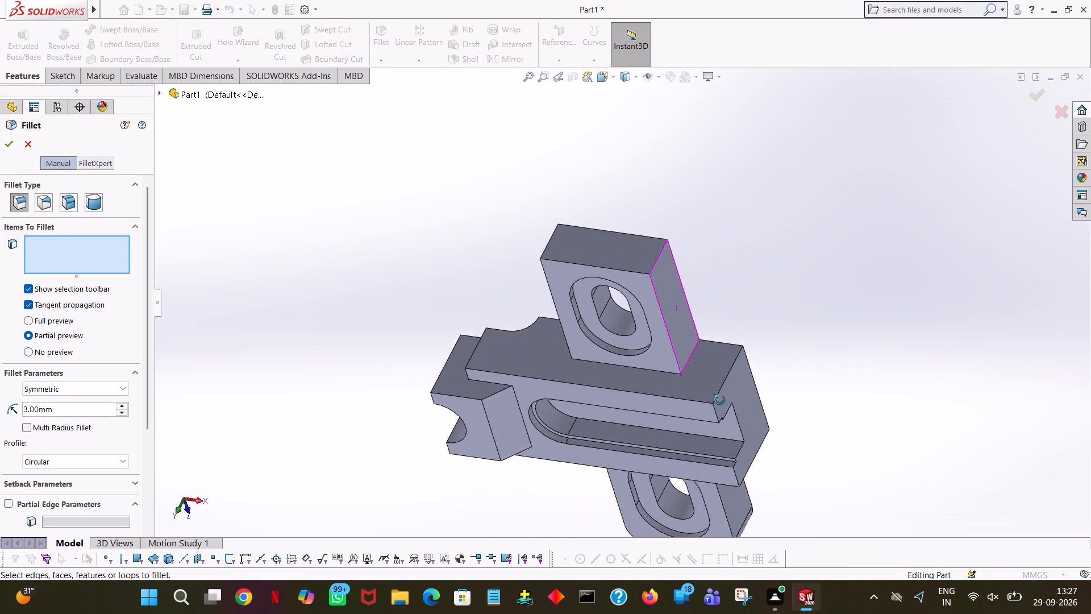
middle_click_drag(719, 400, 724, 414)
left_click(664, 260)
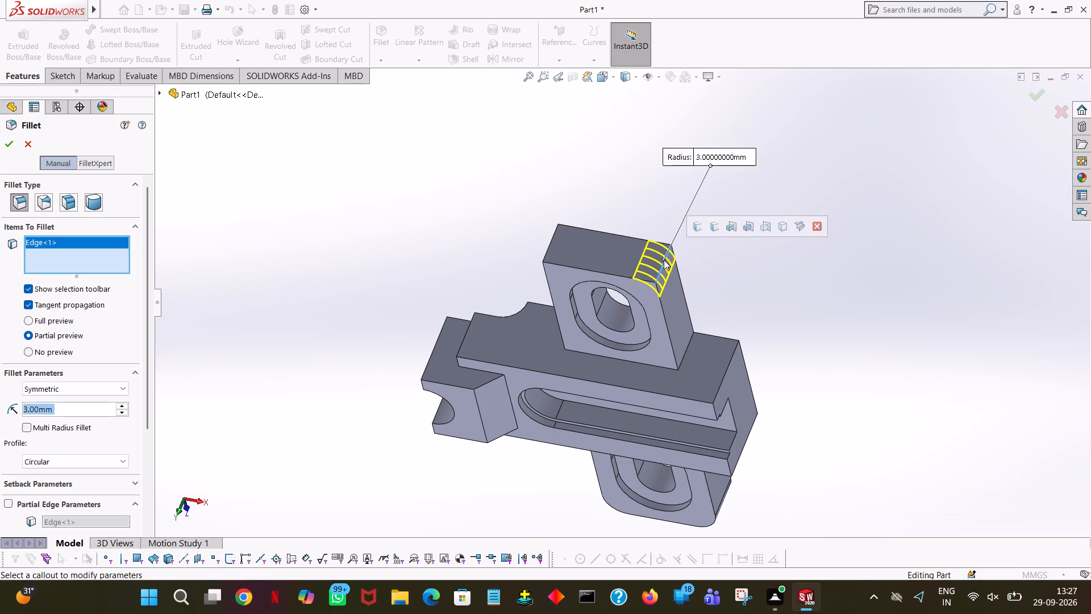
middle_click_drag(601, 175, 690, 238)
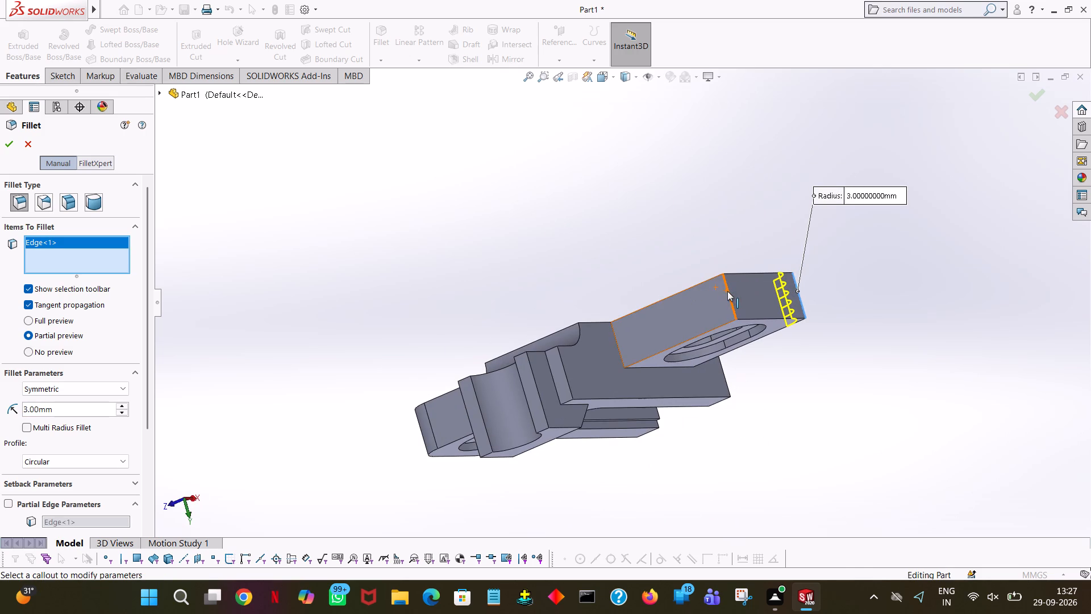
left_click(727, 291)
left_click(6, 138)
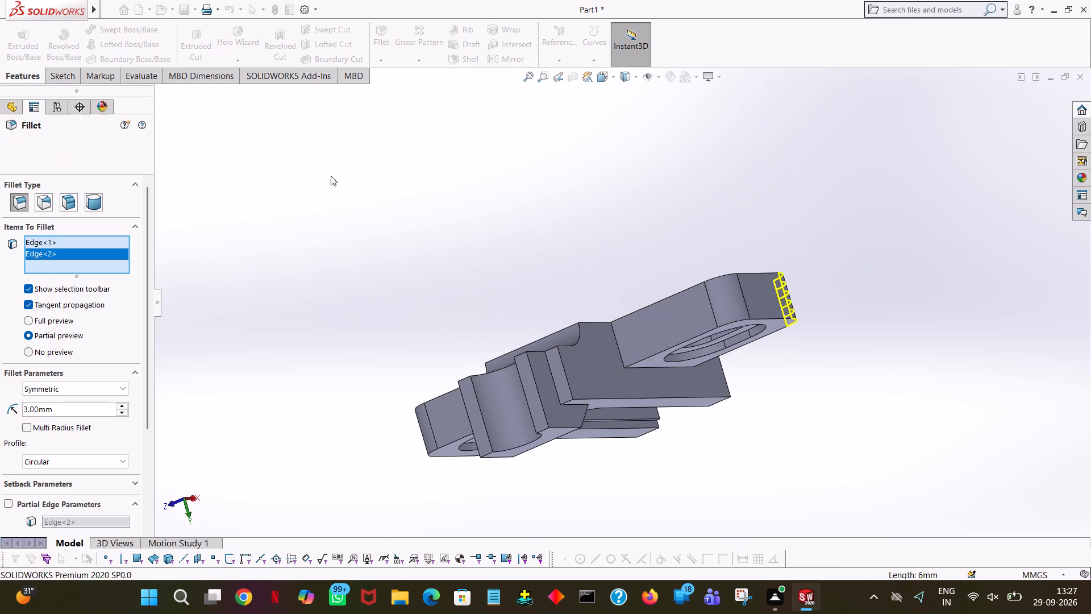
left_click(528, 182)
Examine the filleted bracket from all sides, including its underside and grooved end.
middle_click_drag(603, 238, 525, 148)
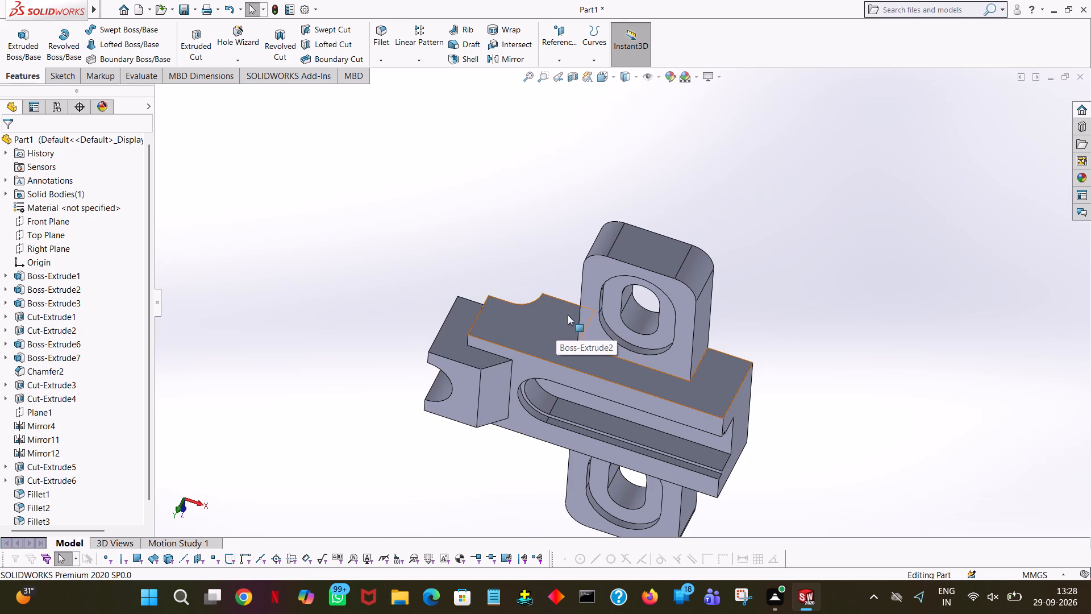
middle_click_drag(840, 393, 778, 79)
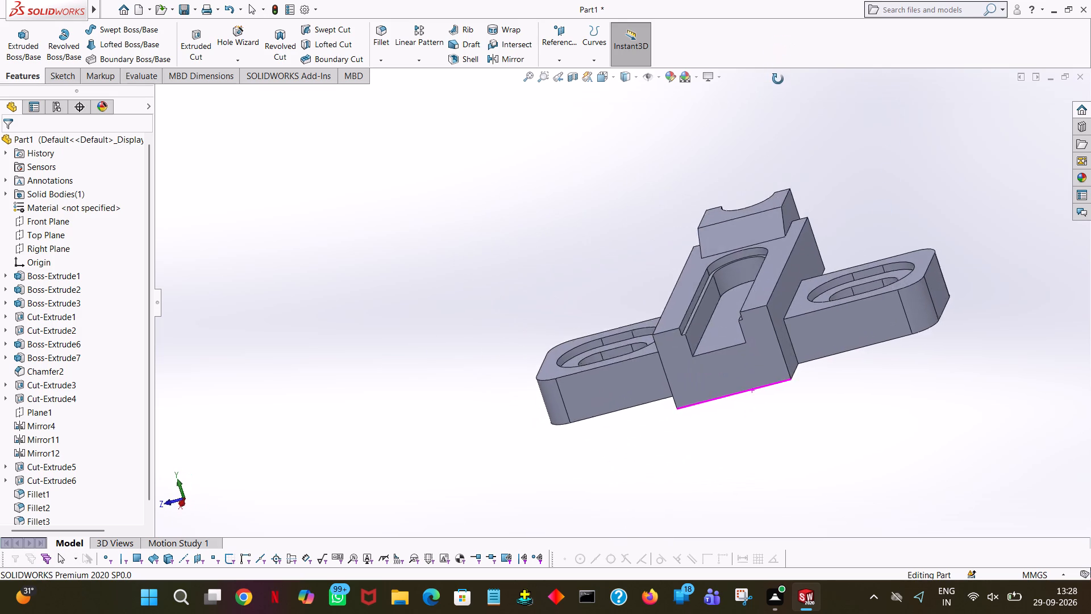
middle_click_drag(778, 79, 812, 109)
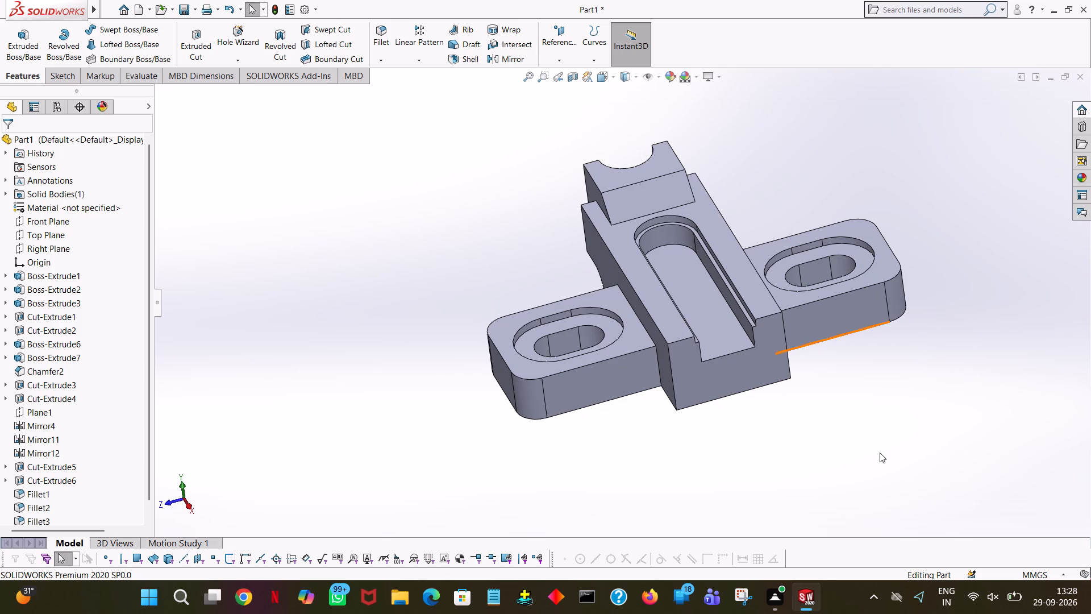
middle_click_drag(807, 423, 677, 463)
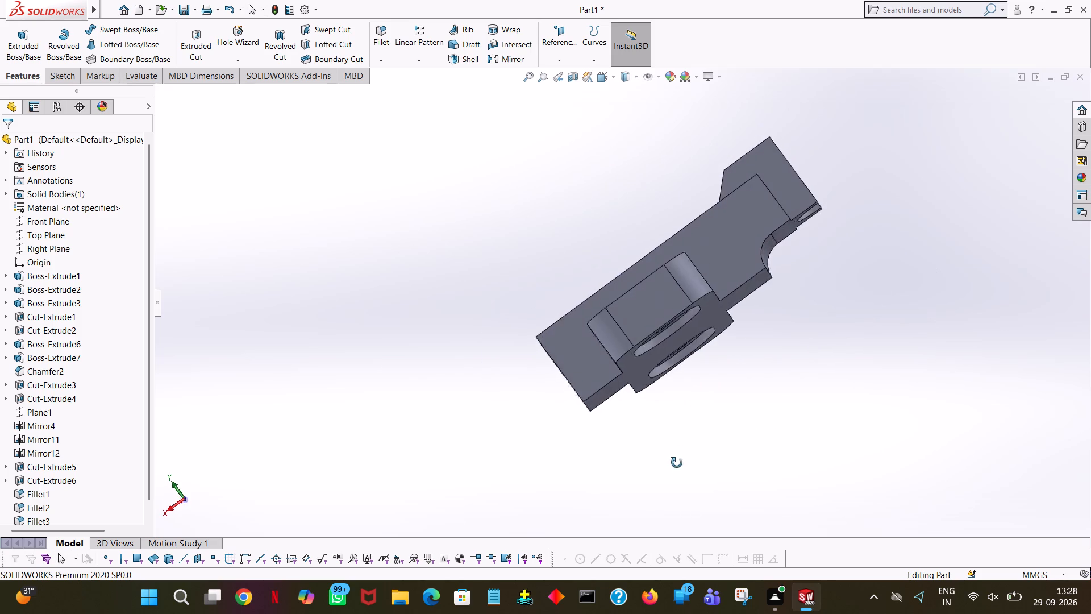
middle_click_drag(677, 463, 717, 562)
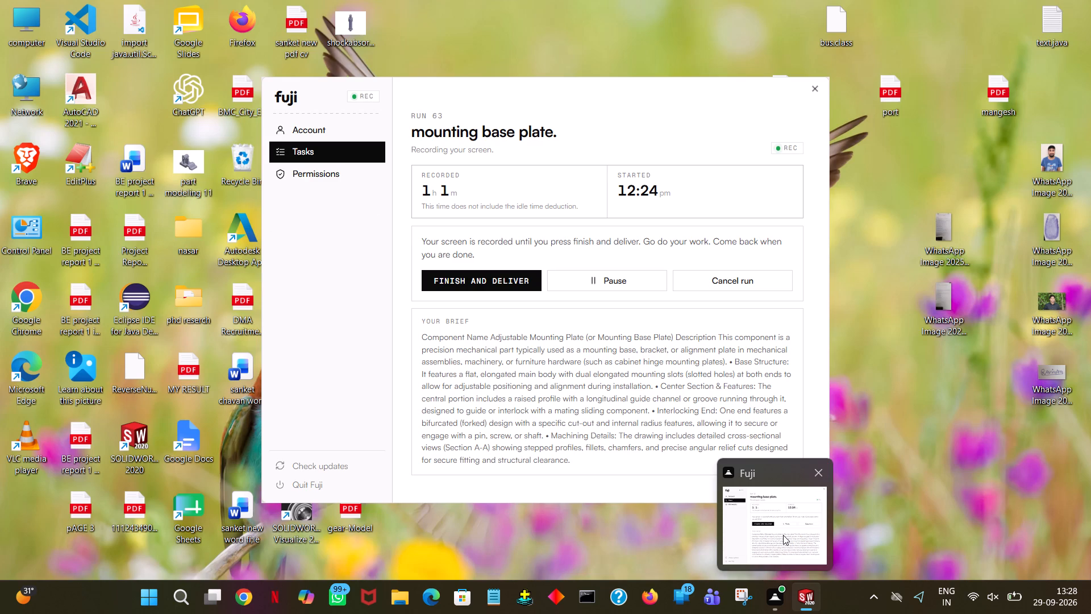
middle_click_drag(877, 172, 777, 242)
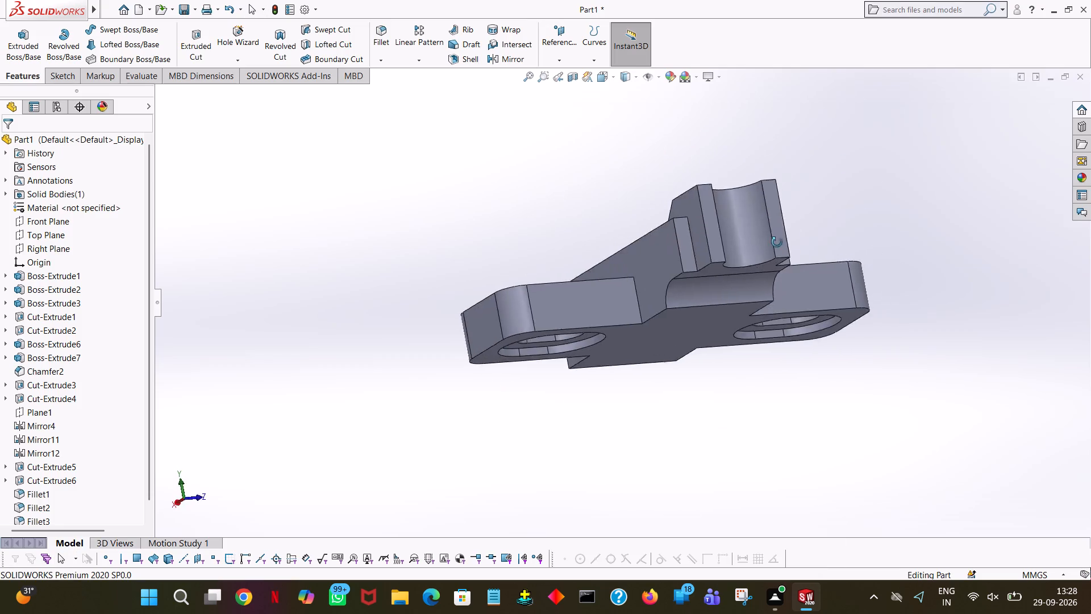
middle_click_drag(777, 242, 923, 338)
middle_click(923, 338)
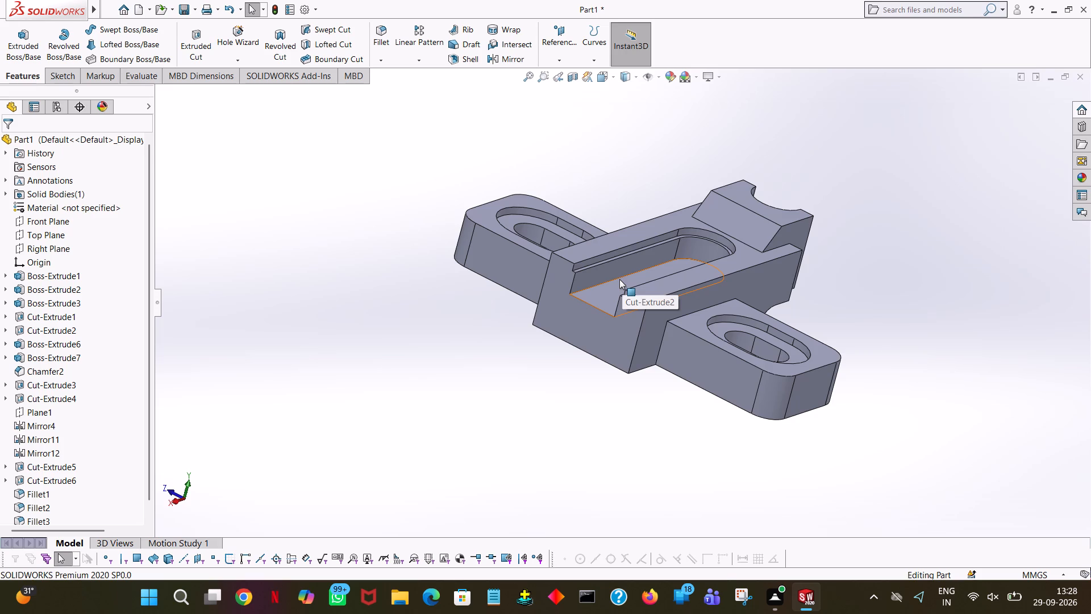
Apply a black colour appearance to the floor face of the main block's central channel.
left_click(619, 279)
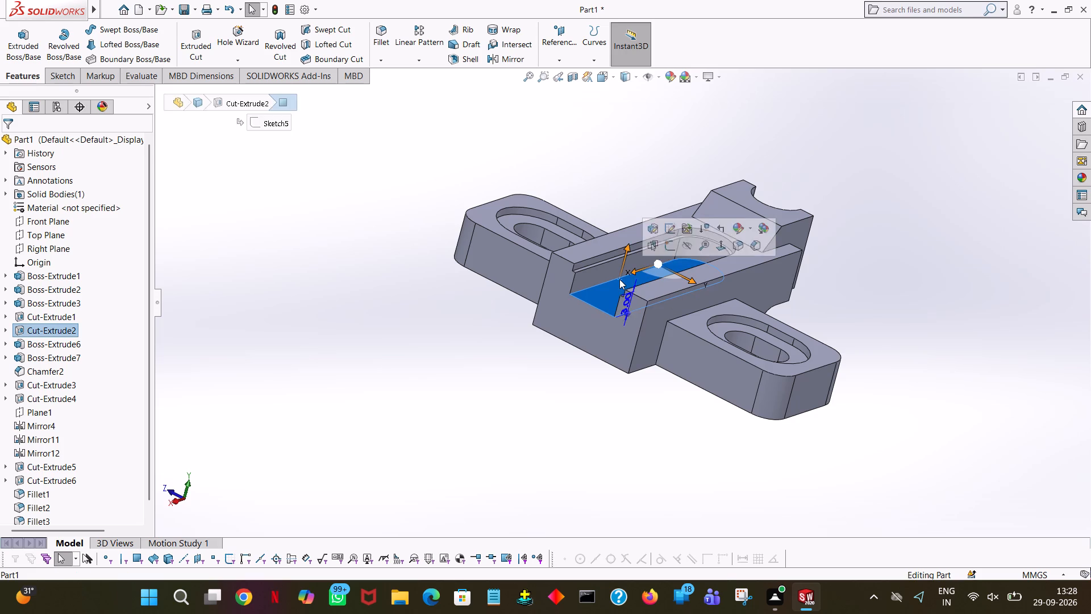
right_click(619, 279)
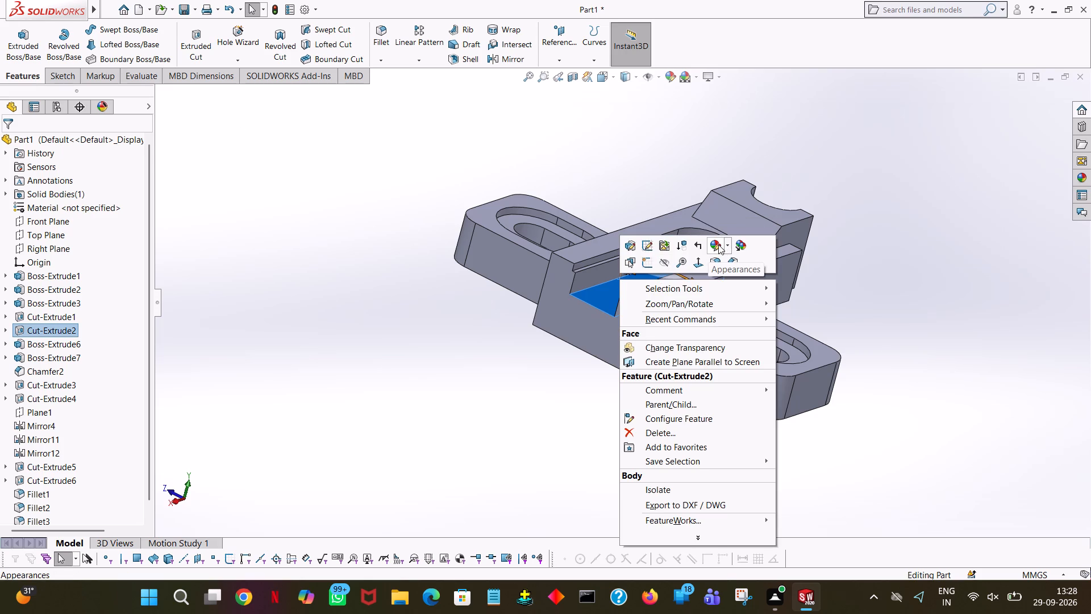
left_click(717, 244)
left_click(722, 271)
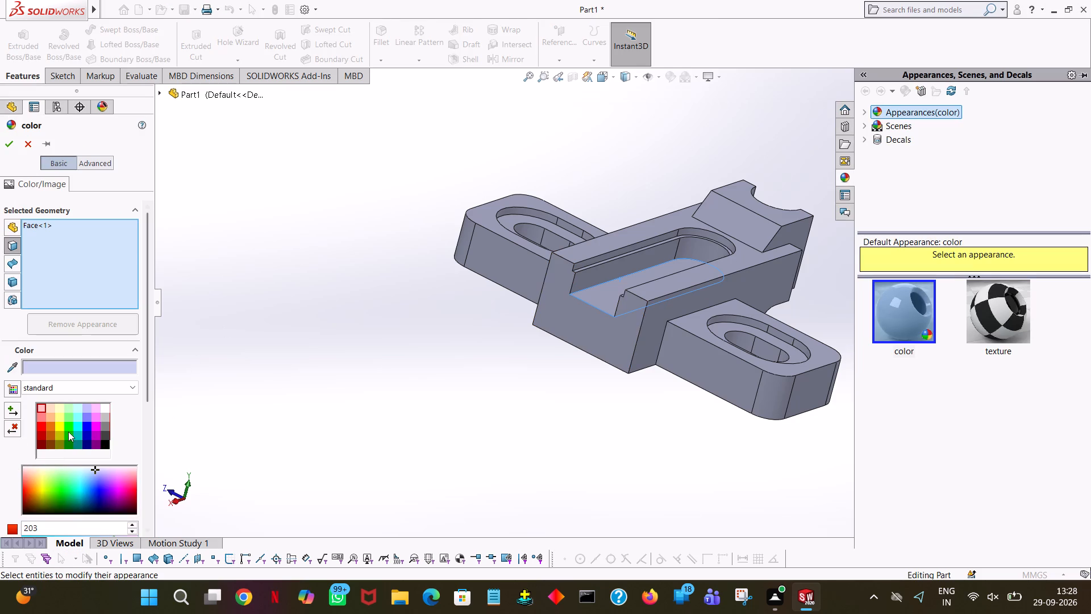
left_click(101, 441)
Add the four inner wall faces of the first lug's through-slot to the black appearance.
middle_click_drag(598, 409, 601, 504)
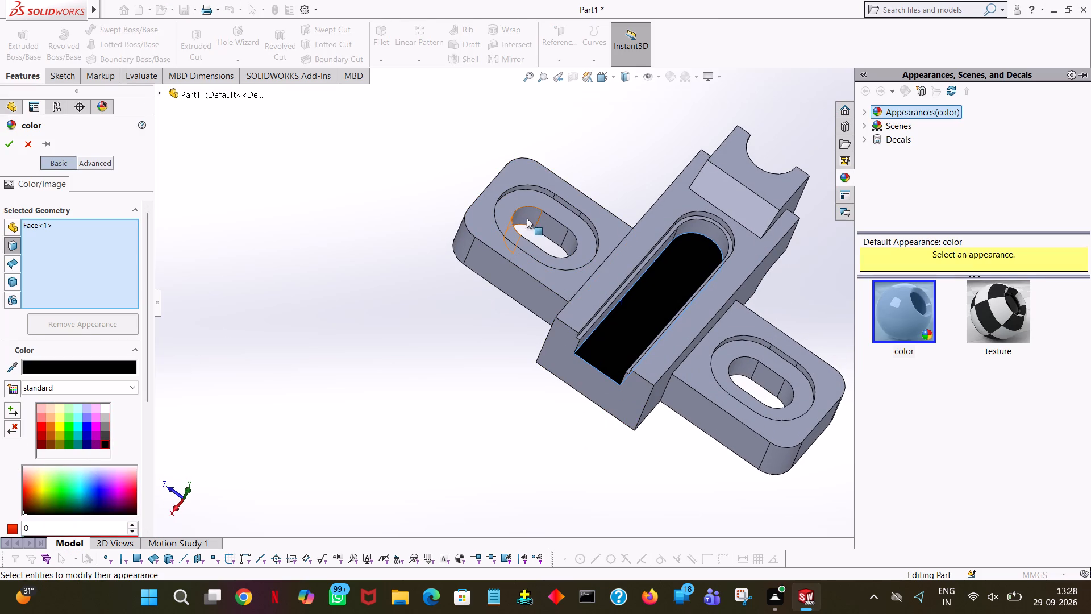
left_click(531, 217)
left_click(547, 225)
left_click(571, 244)
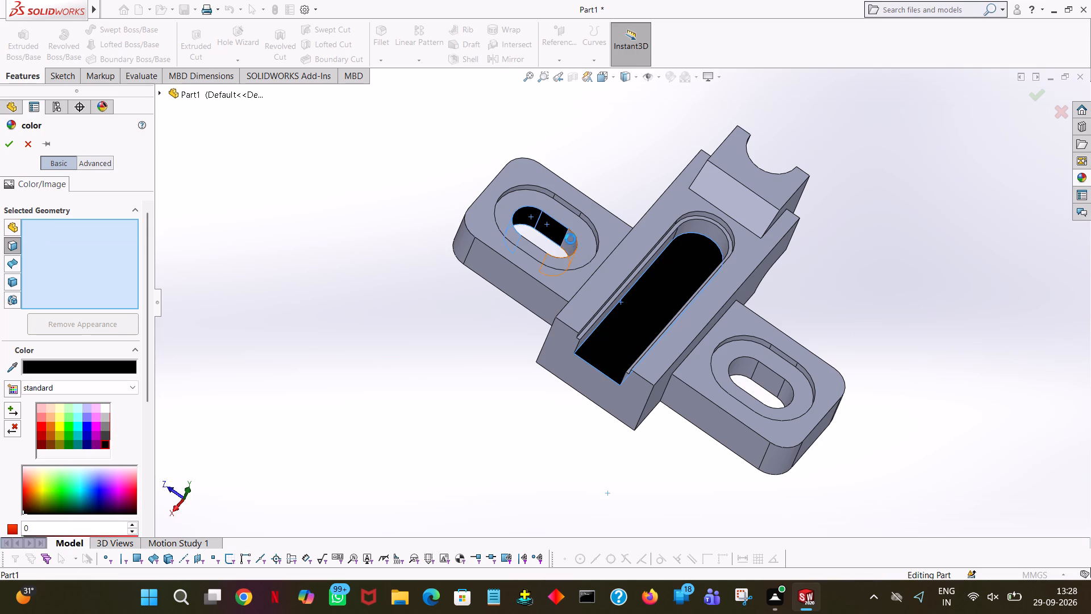
middle_click_drag(594, 156, 584, 333)
left_click(528, 257)
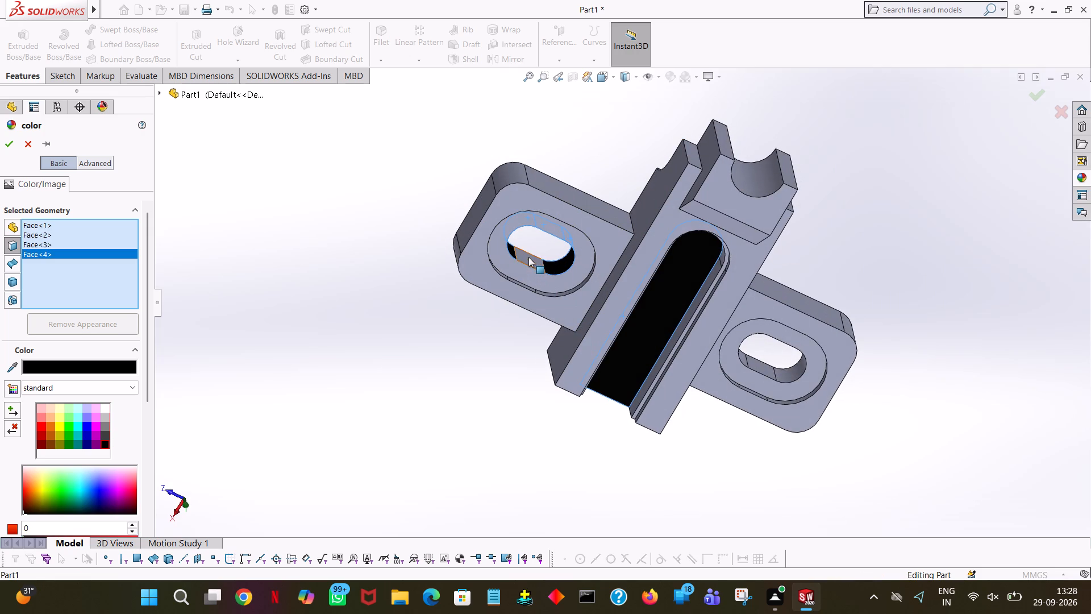
Add the four inner wall faces of the second lug's through-slot to the black appearance and apply it.
left_click(774, 374)
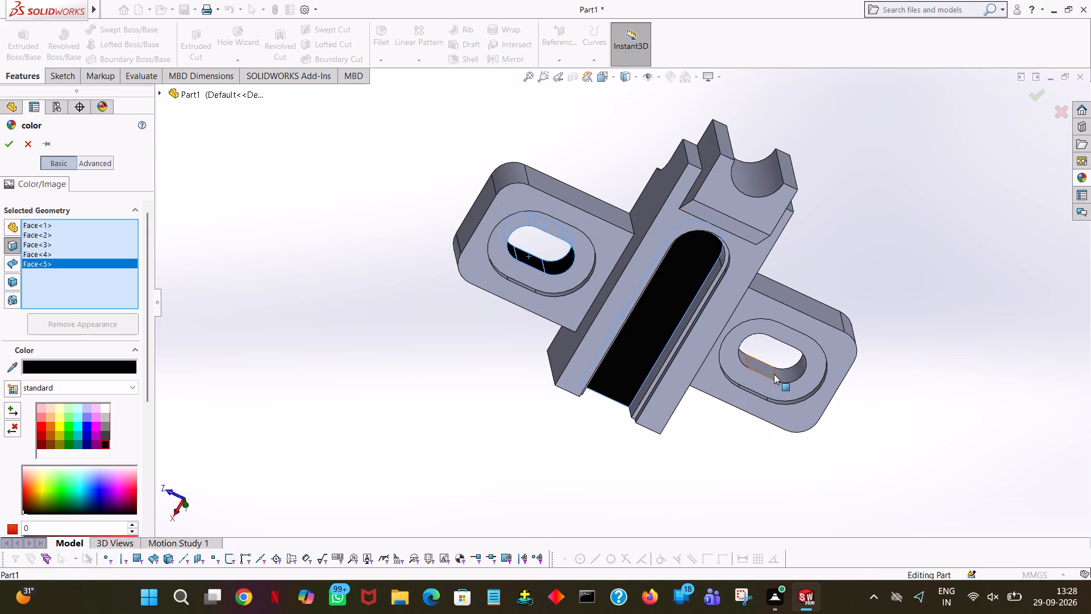
left_click(789, 370)
middle_click_drag(845, 308, 819, 112)
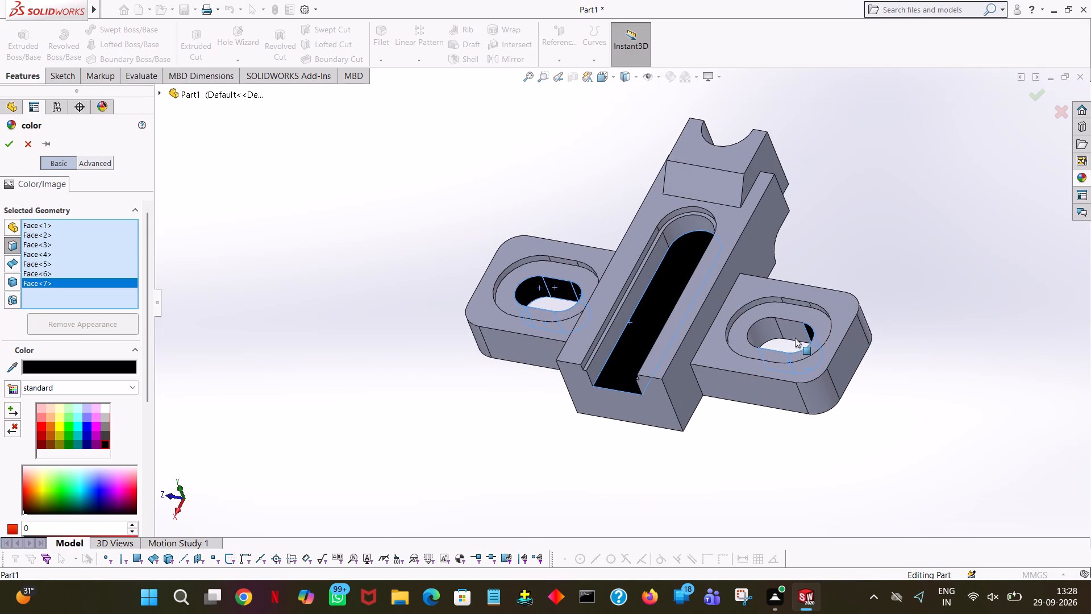
left_click(789, 334)
left_click(765, 335)
middle_click_drag(808, 252, 772, 441)
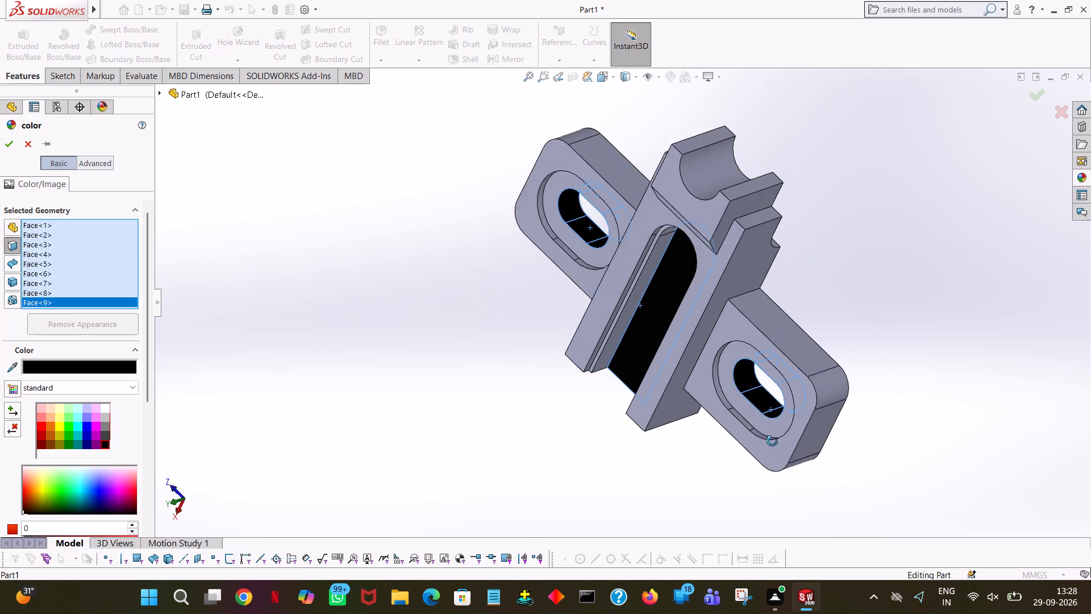
middle_click_drag(772, 441, 771, 450)
middle_click_drag(845, 315, 1090, 2)
middle_click_drag(1071, 92, 1017, 156)
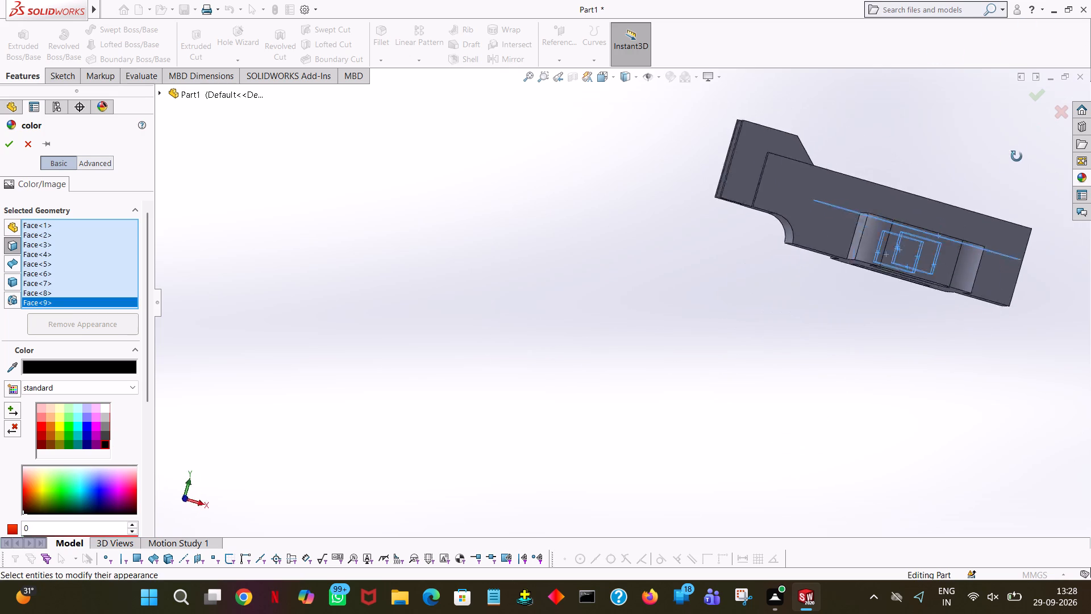
middle_click_drag(1017, 156, 836, 190)
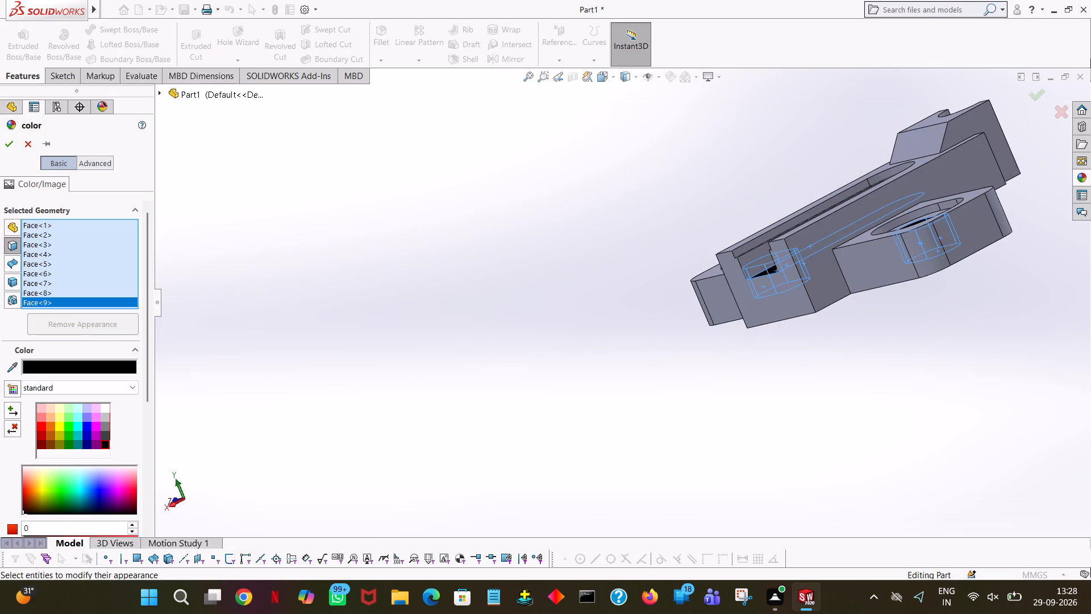
left_click(4, 139)
Apply a light grey colour appearance to the top faces of the main block, both lugs and the raised end block.
middle_click_drag(931, 331, 530, 459)
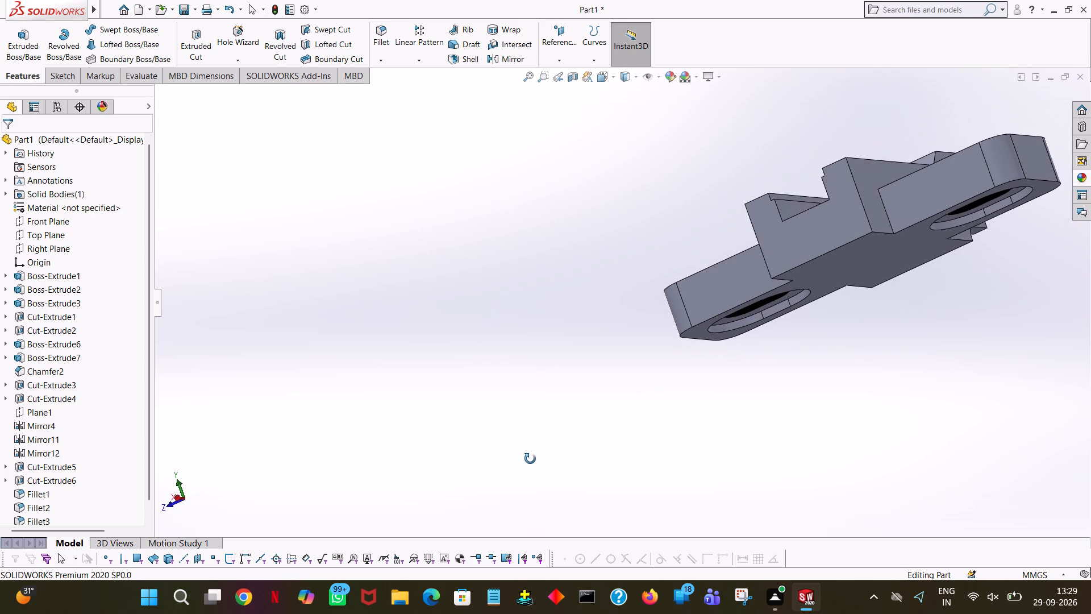
middle_click_drag(530, 459, 534, 460)
middle_click_drag(902, 283, 893, 296, "ctrl")
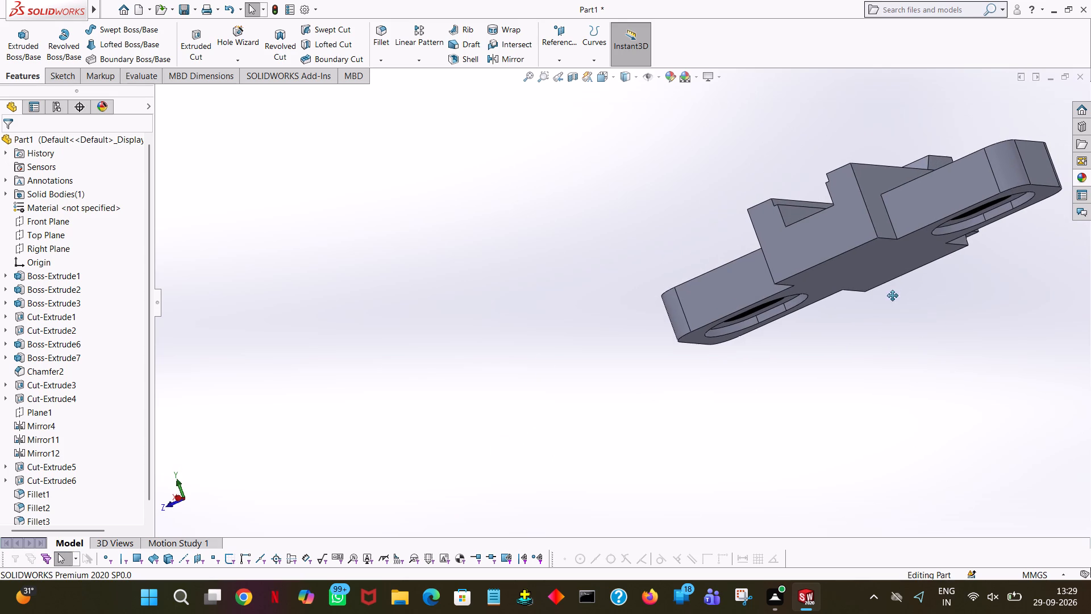
middle_click_drag(893, 296, 722, 356, "ctrl")
middle_click_drag(911, 338, 908, 550)
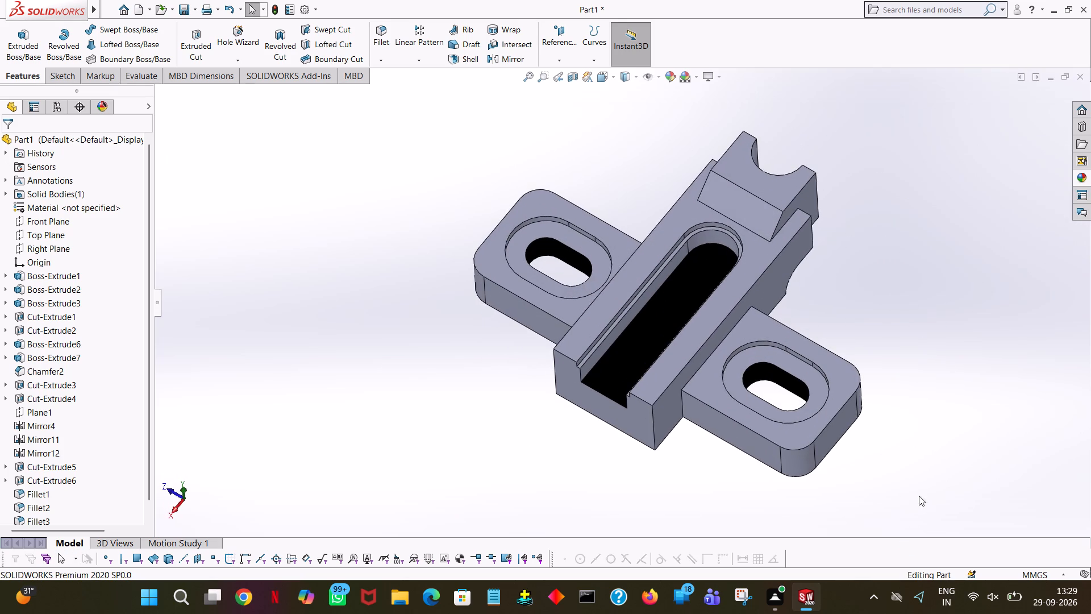
double_click(698, 211)
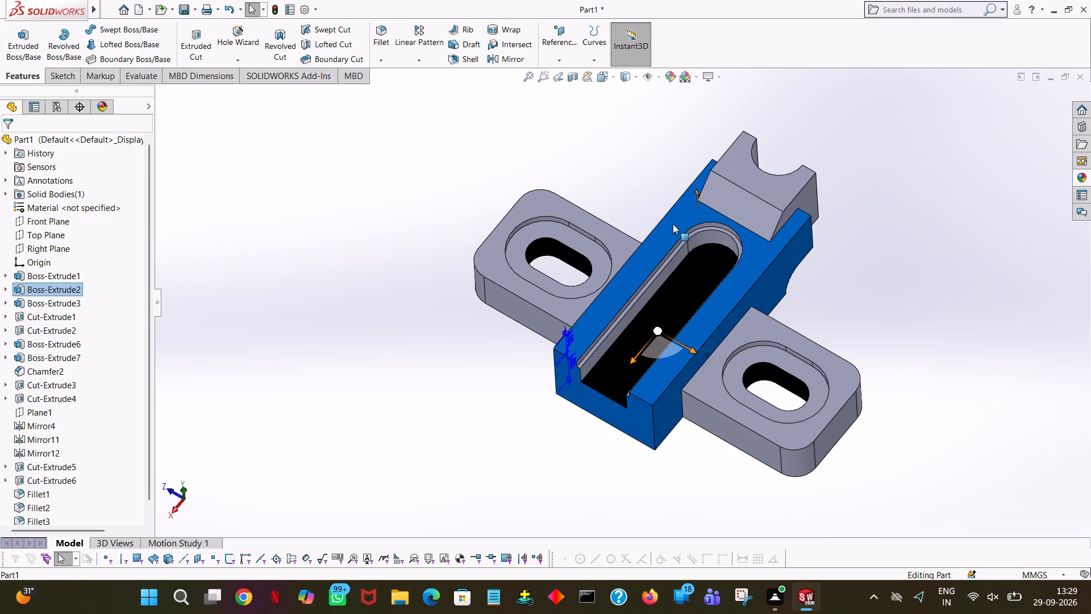
left_click(673, 224)
left_click(787, 175)
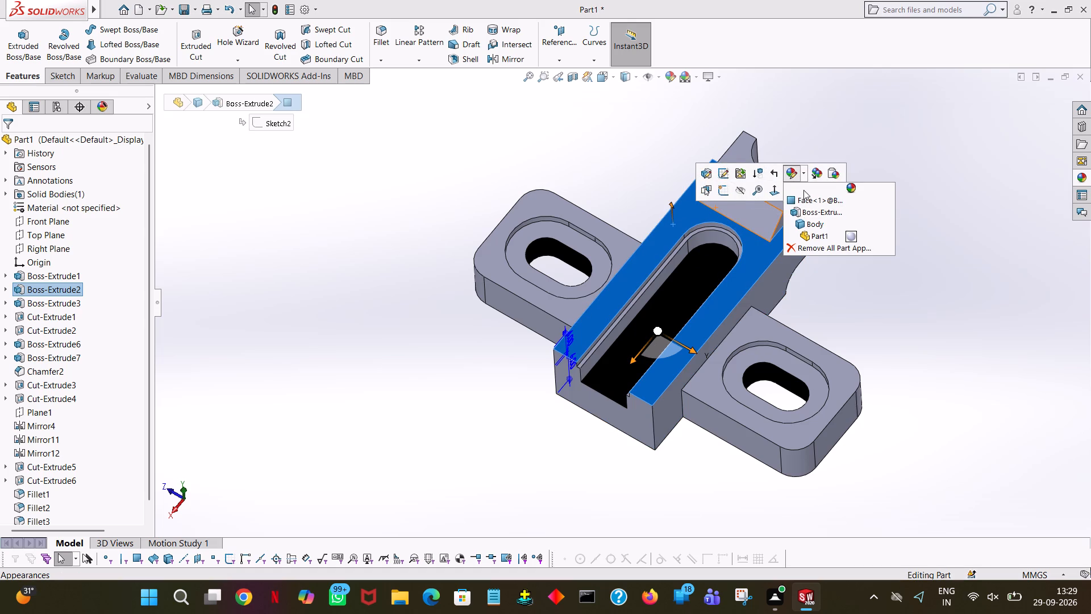
left_click(803, 203)
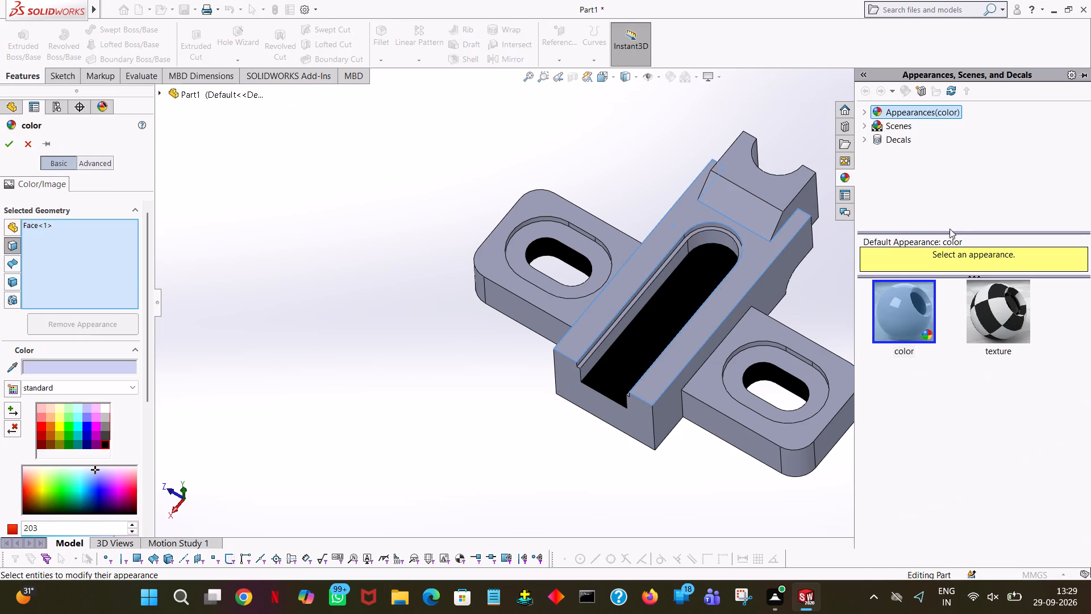
left_click(102, 416)
left_click(716, 397)
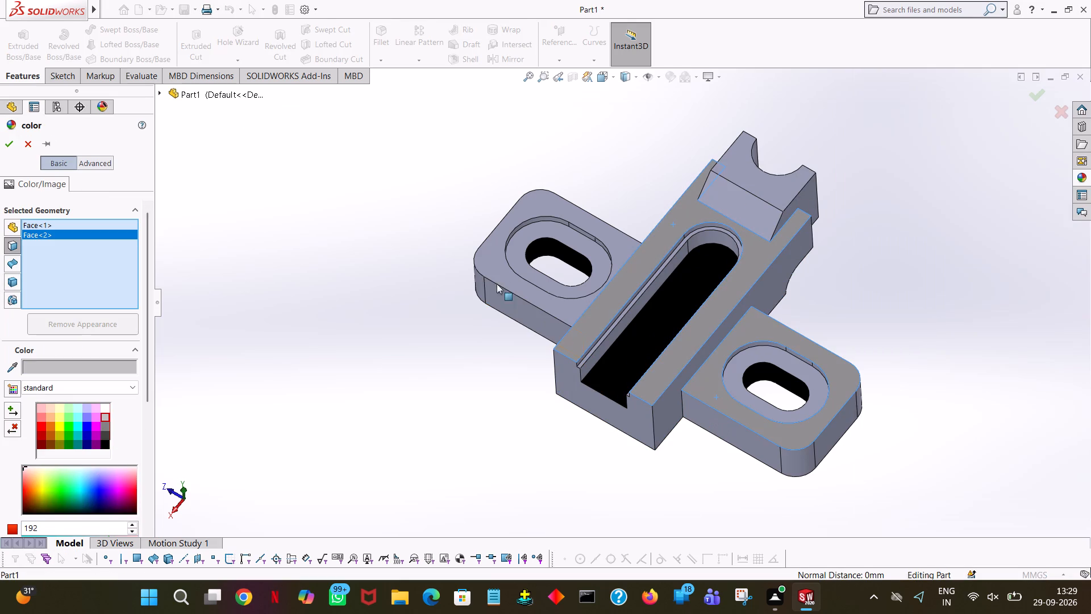
left_click(501, 264)
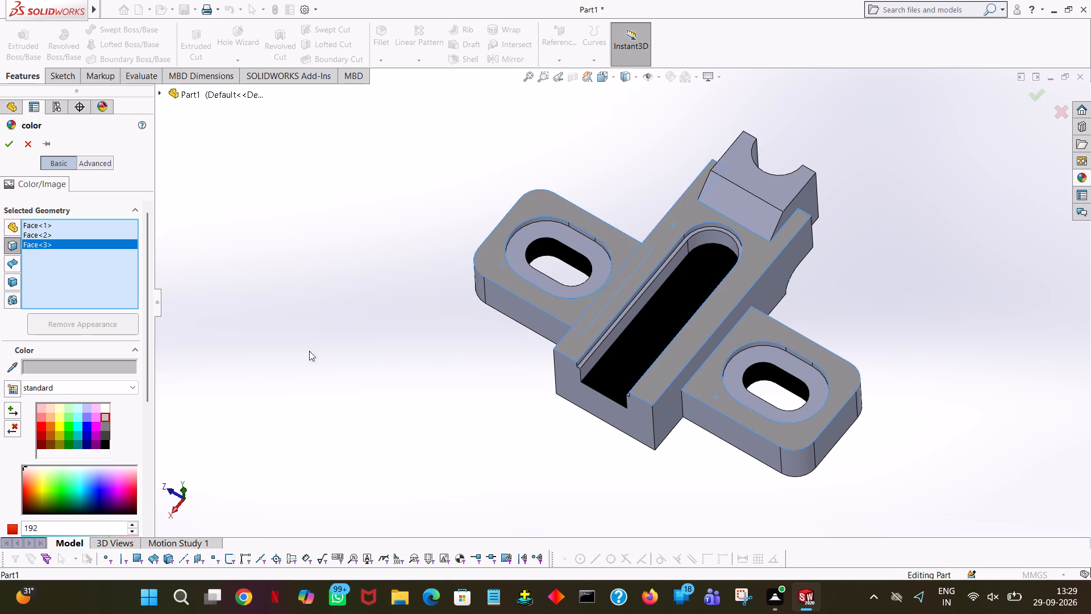
left_click(735, 170)
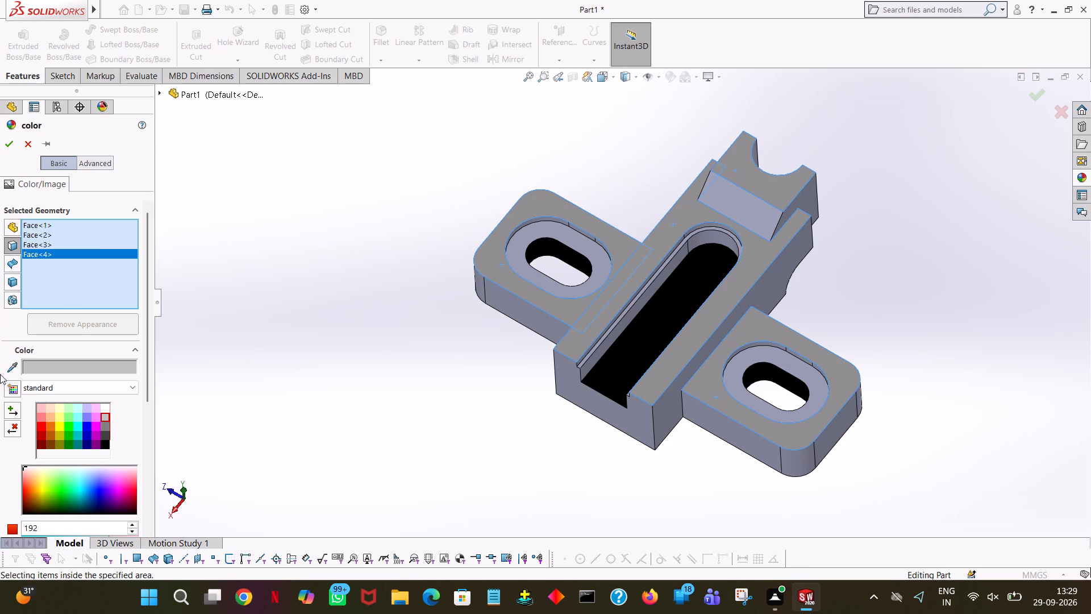
left_click(9, 146)
Start a light pink appearance on the upper recess floors of both lugs and the raised end block's sloped face.
left_click(535, 233)
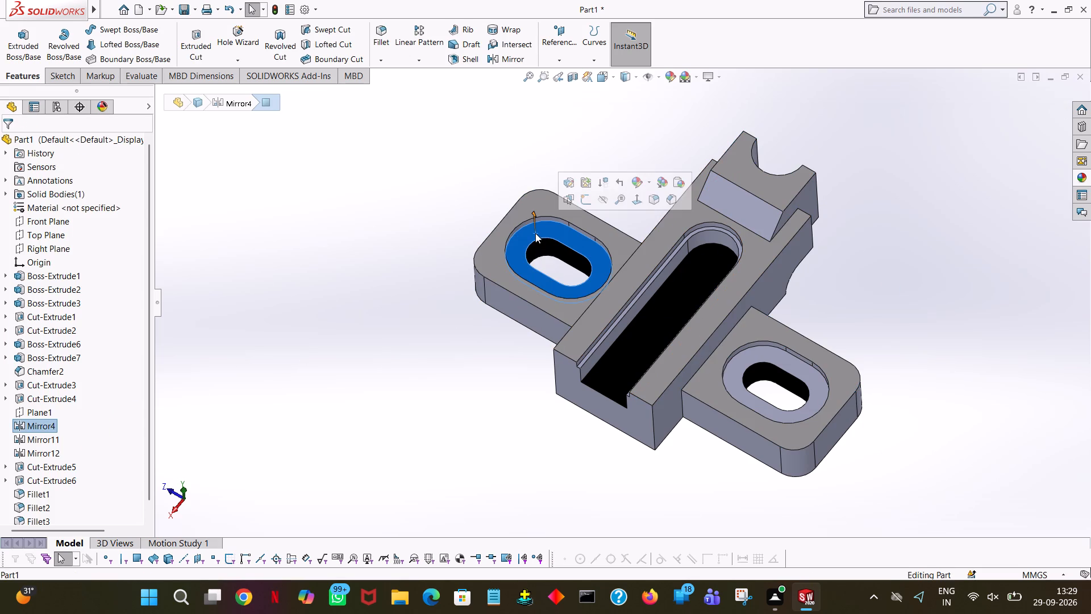
left_click(636, 185)
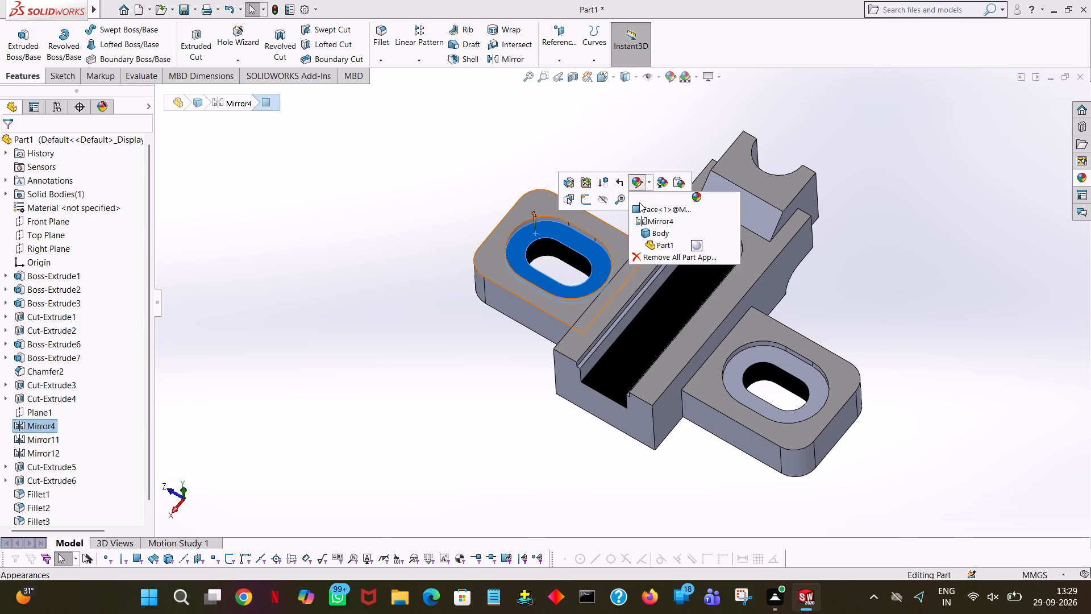
left_click(639, 205)
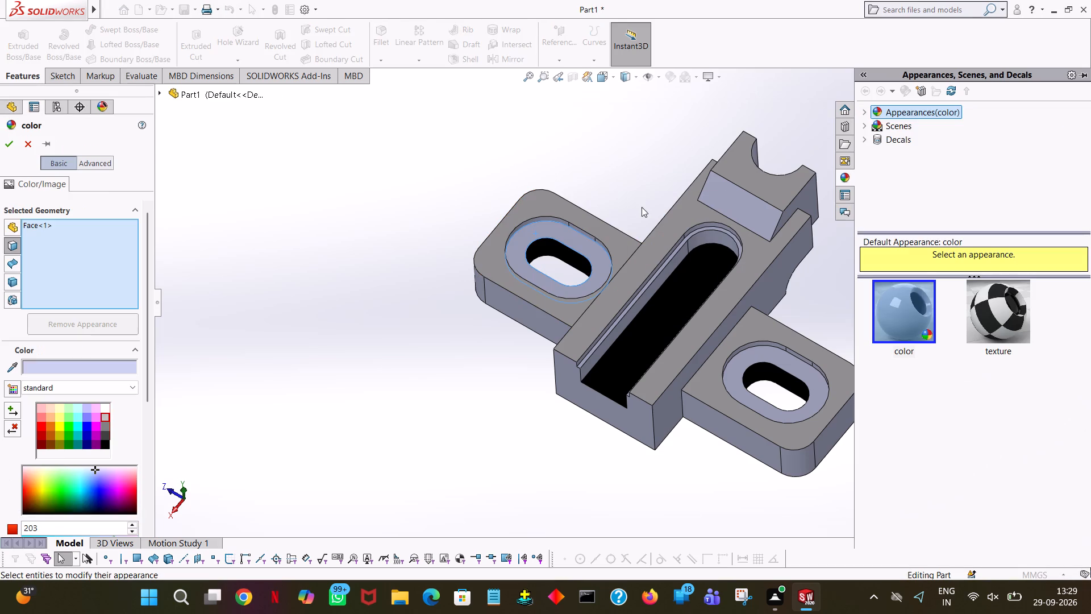
left_click(39, 403)
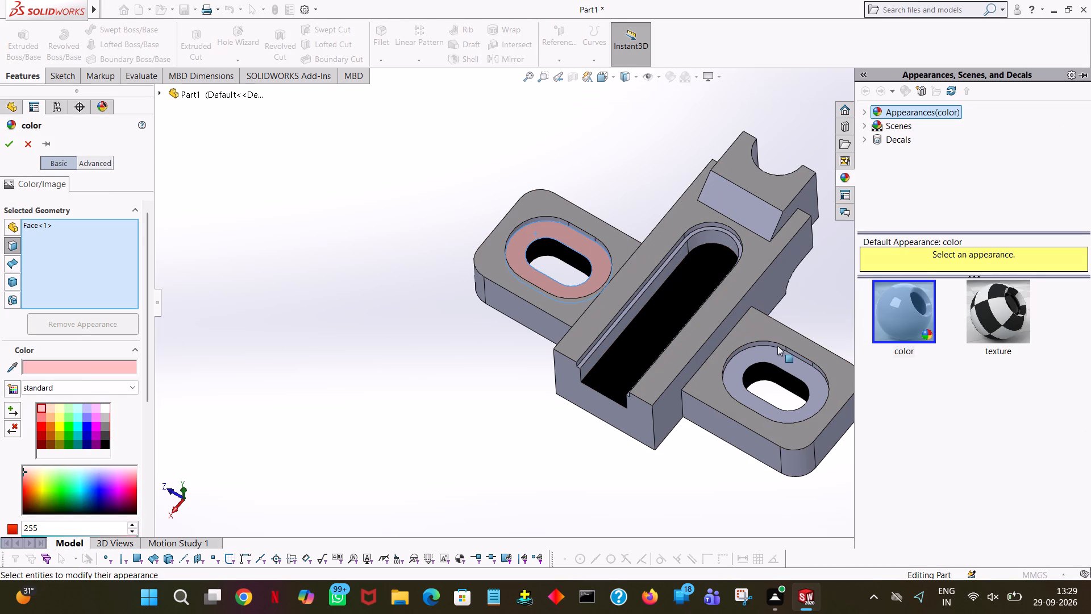
left_click(783, 360)
left_click(730, 207)
Add the curved end wall and both long side walls of the main block's central channel to the pink appearance.
middle_click_drag(883, 268, 897, 205)
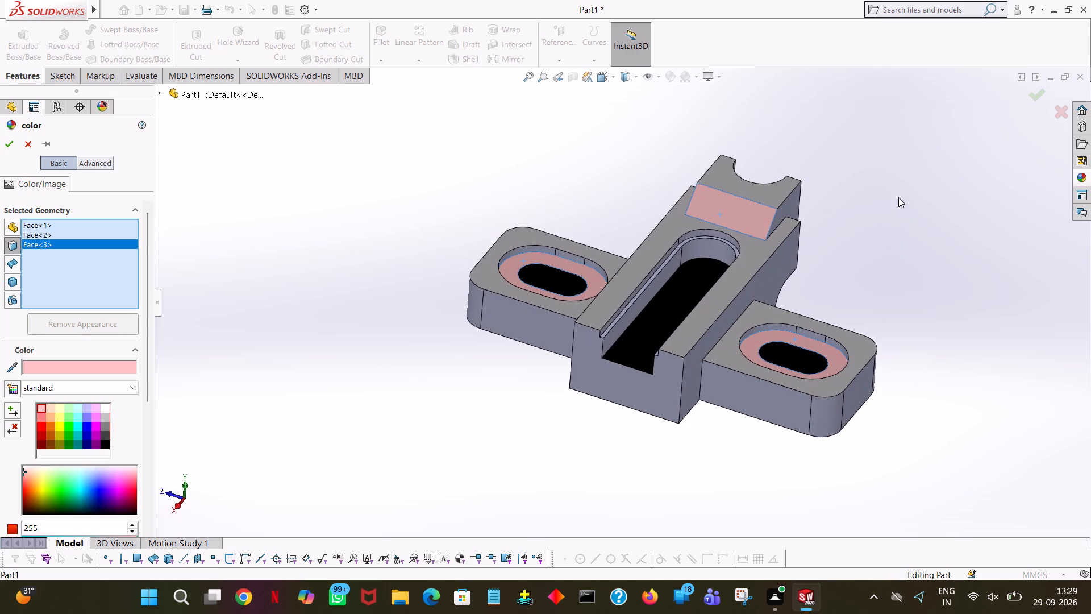
left_click(709, 251)
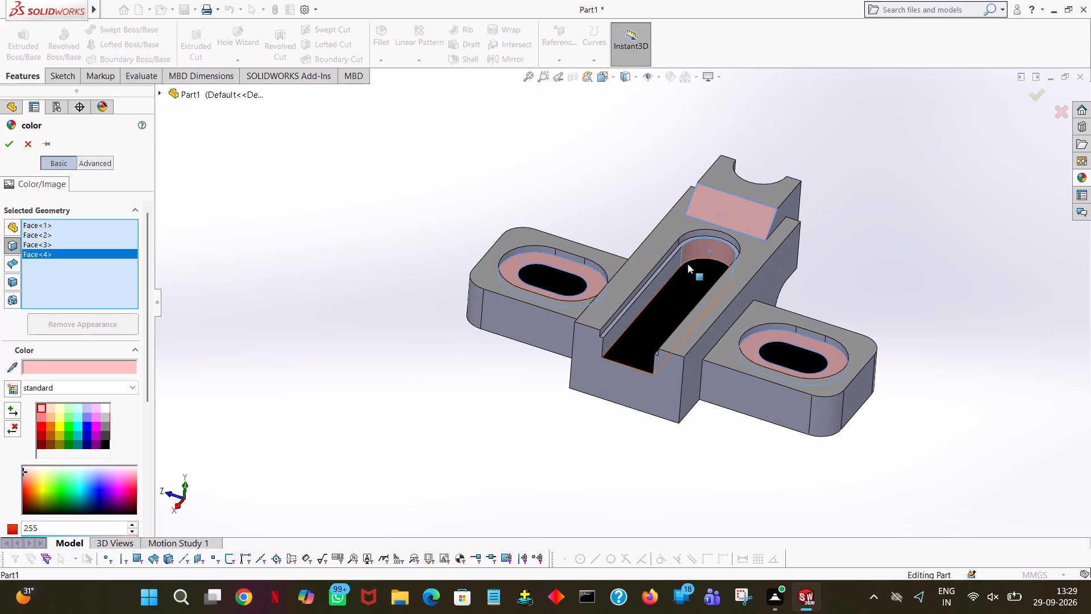
left_click(661, 277)
middle_click_drag(583, 152, 635, 249)
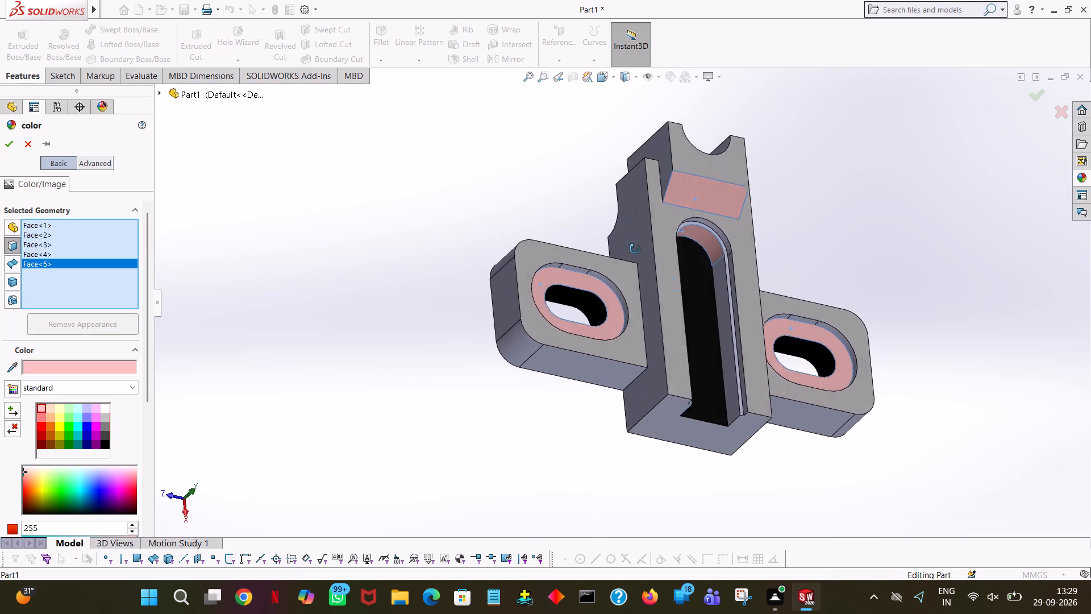
middle_click_drag(635, 249, 640, 262)
left_click(715, 279)
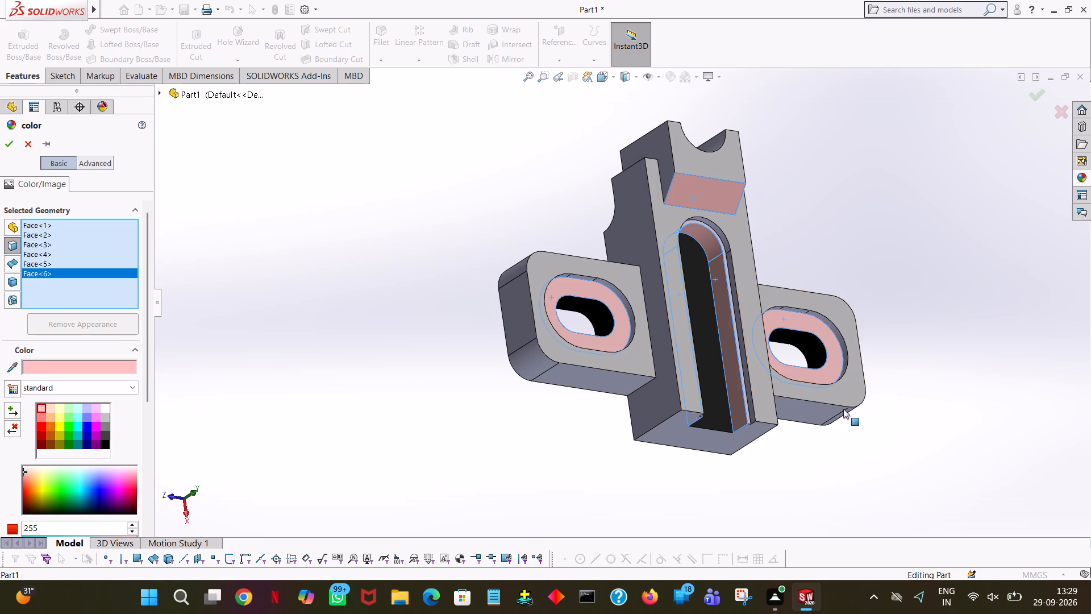
Add both lugs' underside recess floors and the raised end block's underside face to the pink appearance and apply it.
middle_click_drag(842, 411, 875, 101)
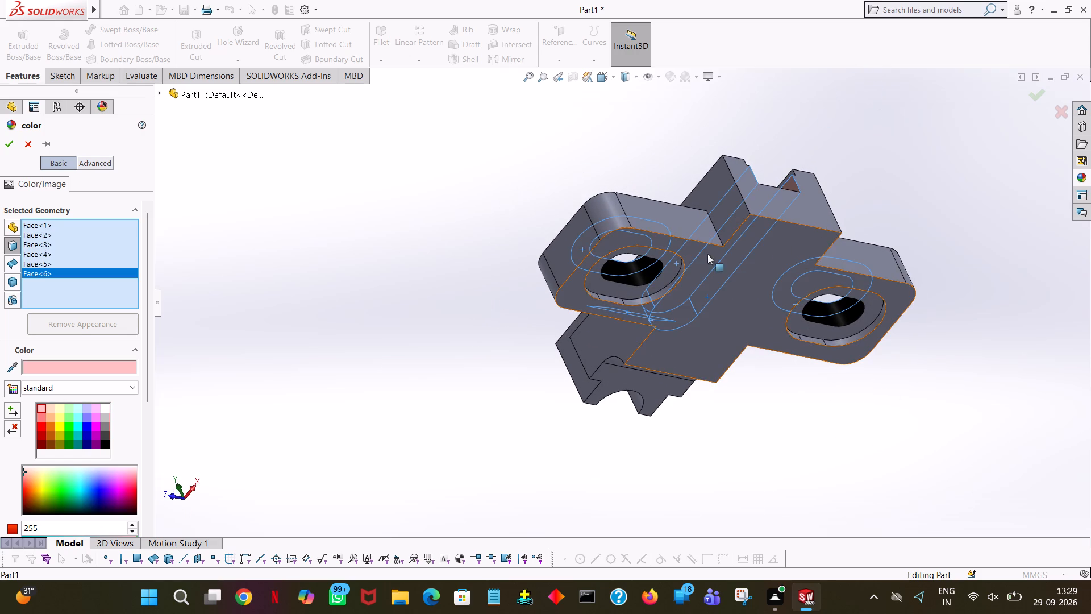
left_click(672, 266)
left_click(874, 306)
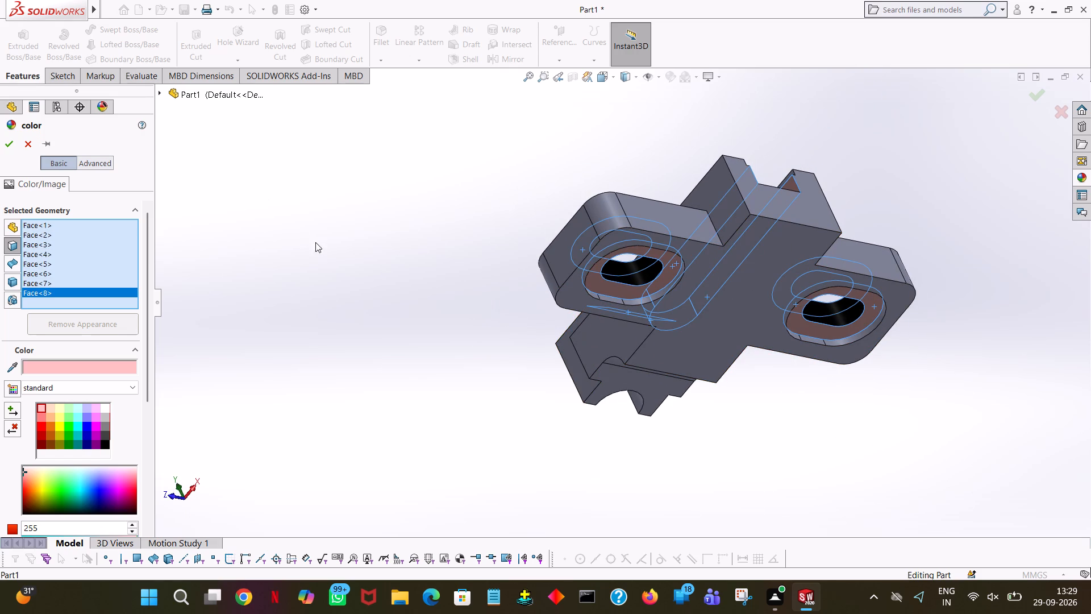
middle_click_drag(319, 250, 514, 48)
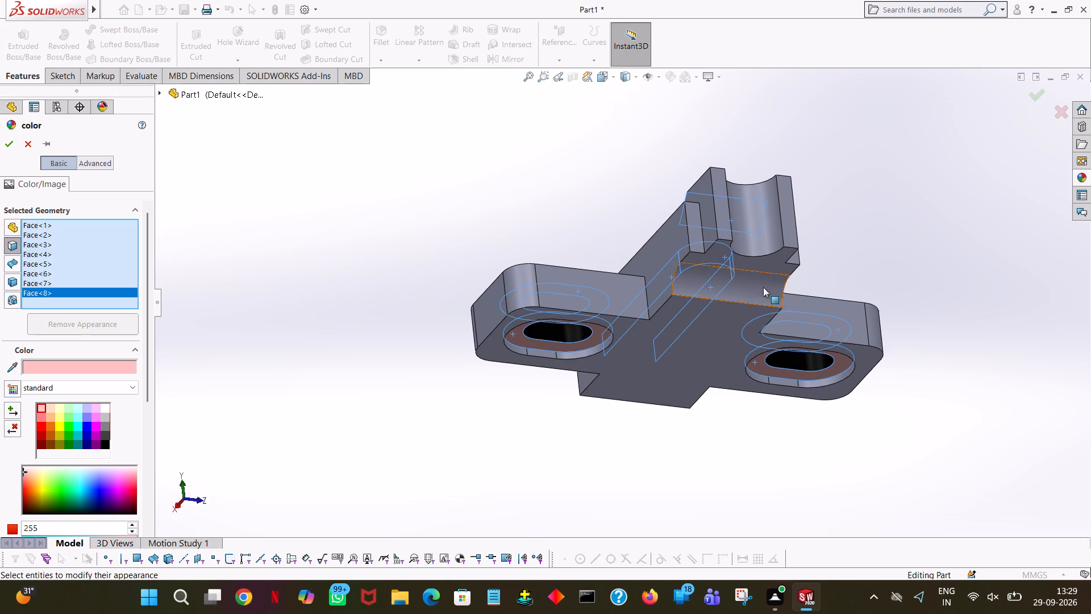
left_click(726, 257)
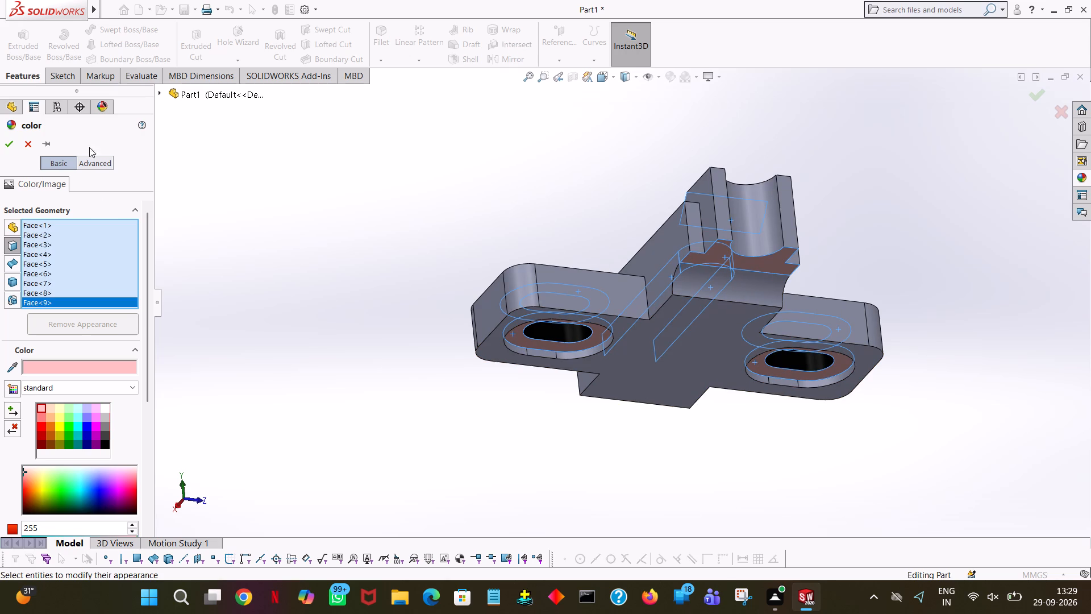
left_click(5, 146)
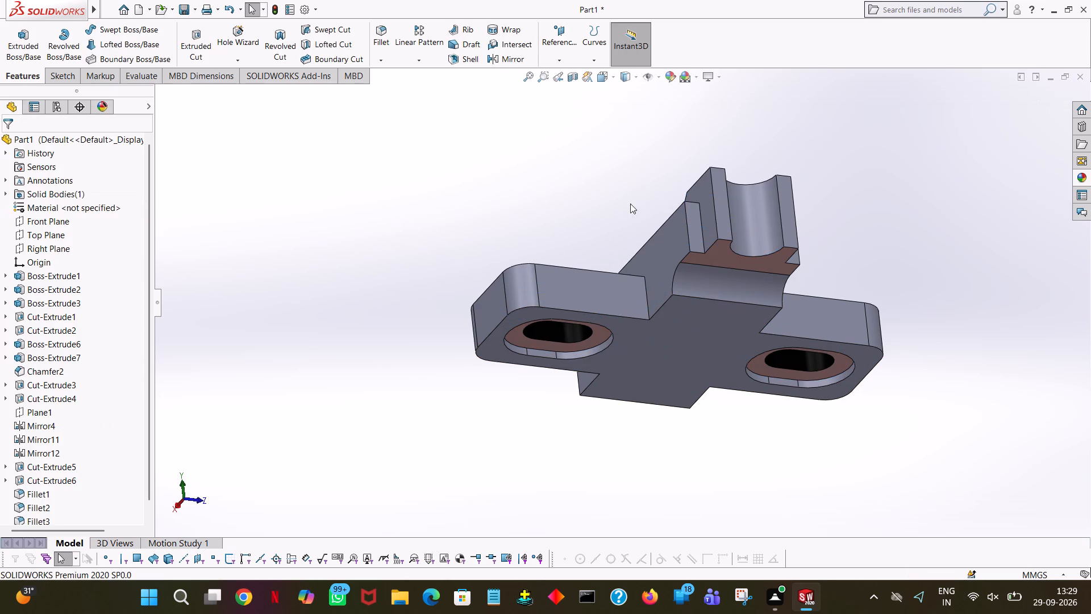
Start a dark red appearance on the first lug's five outer side and corner faces and the main block's open-channel end face.
middle_click_drag(967, 187, 903, 330)
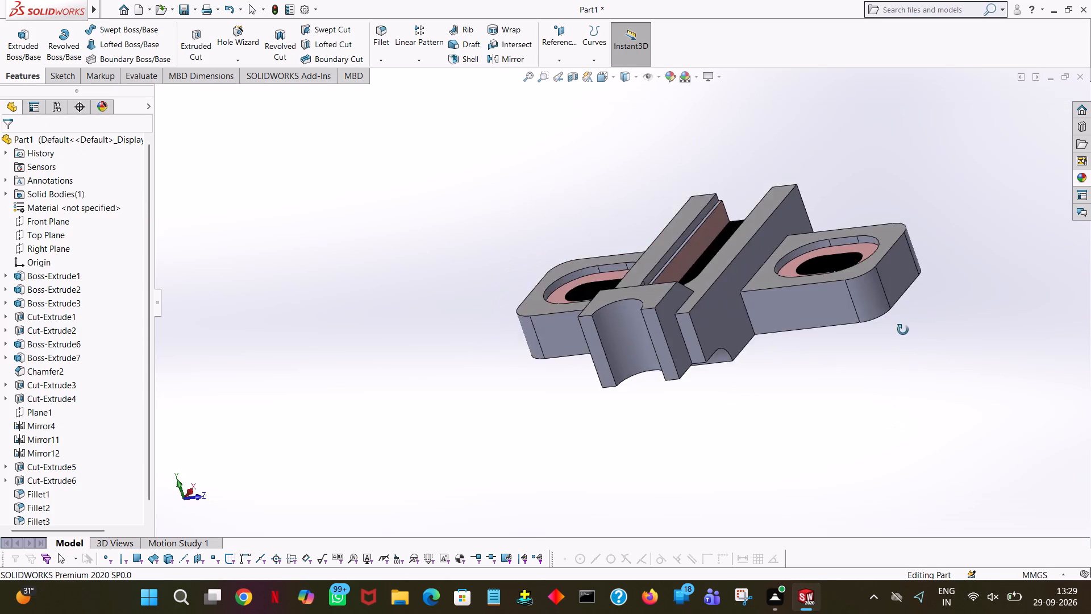
middle_click_drag(903, 330, 934, 289)
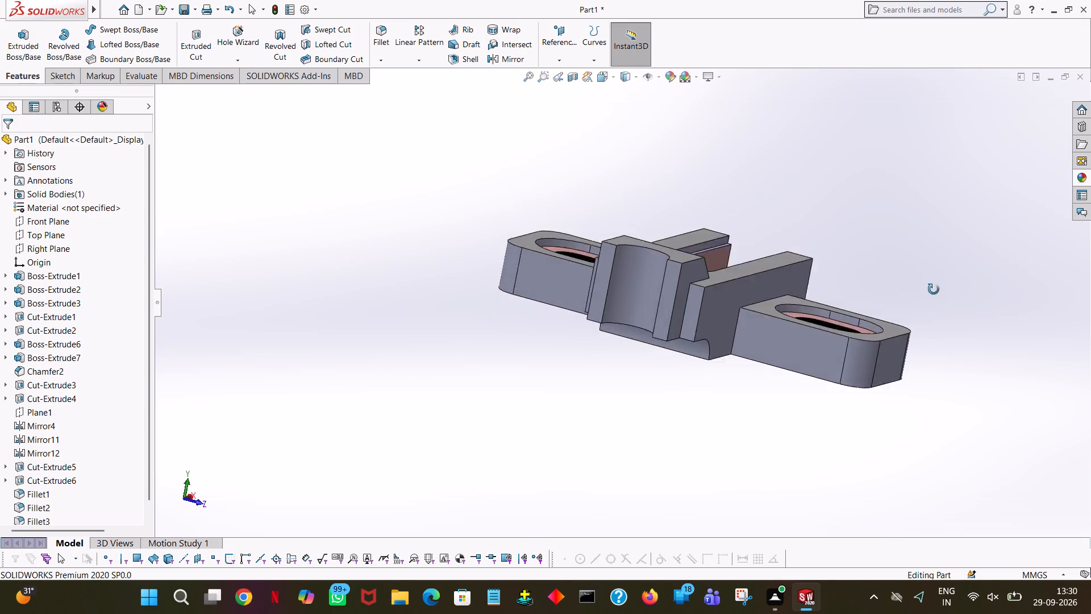
middle_click_drag(934, 289, 934, 272)
left_click(803, 349)
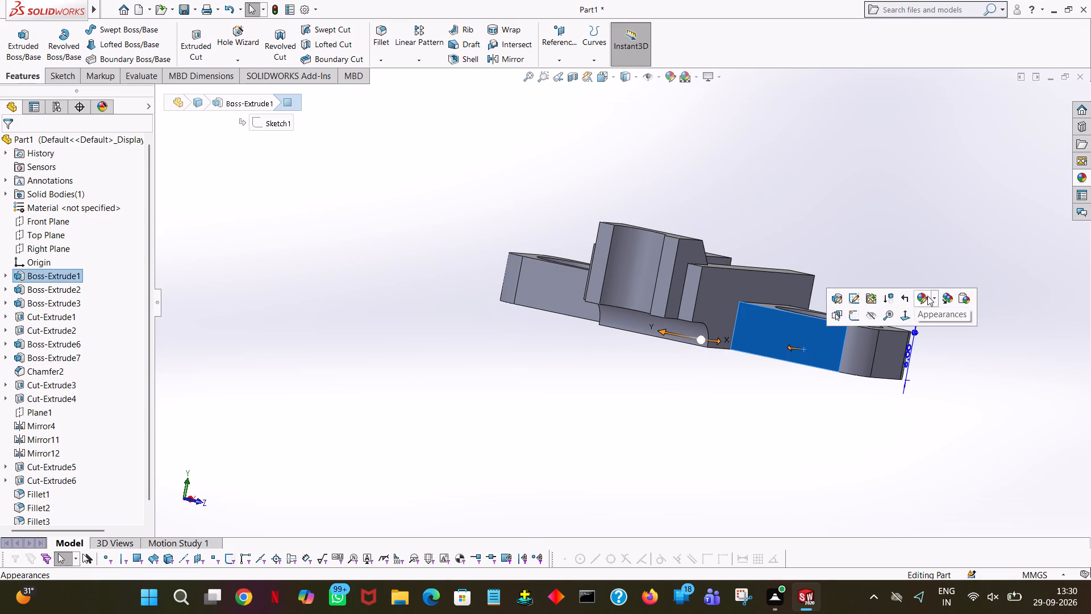
left_click(923, 293)
left_click(944, 321)
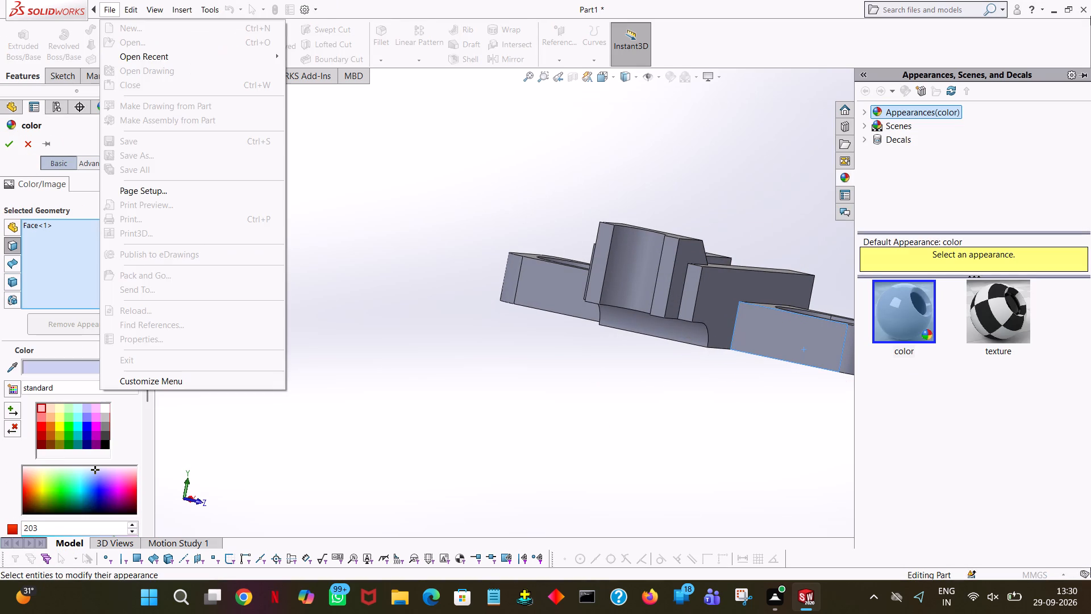
left_click(41, 432)
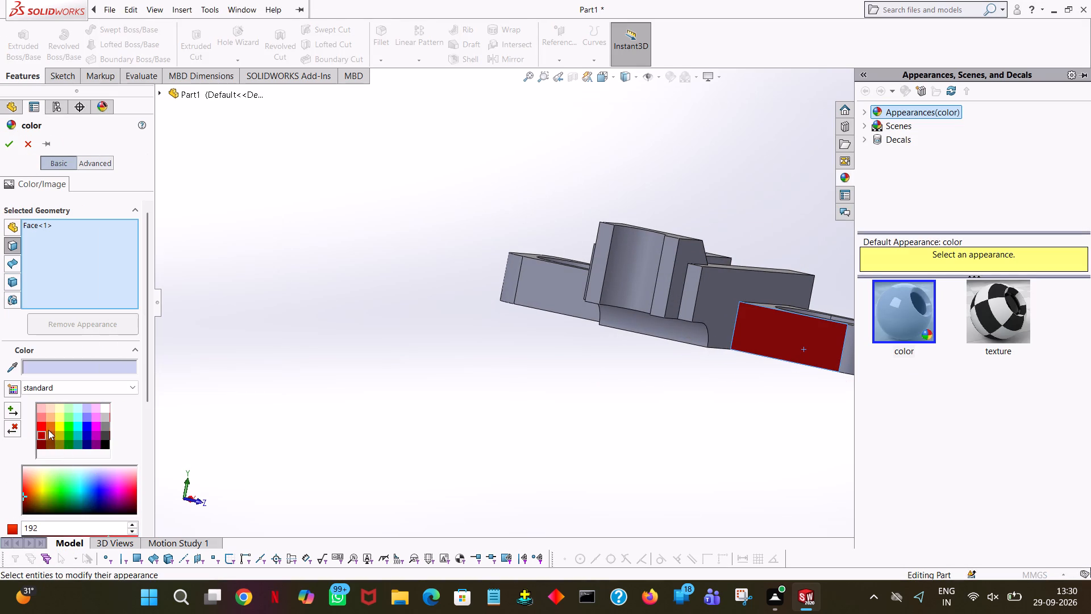
middle_click_drag(793, 220, 679, 205)
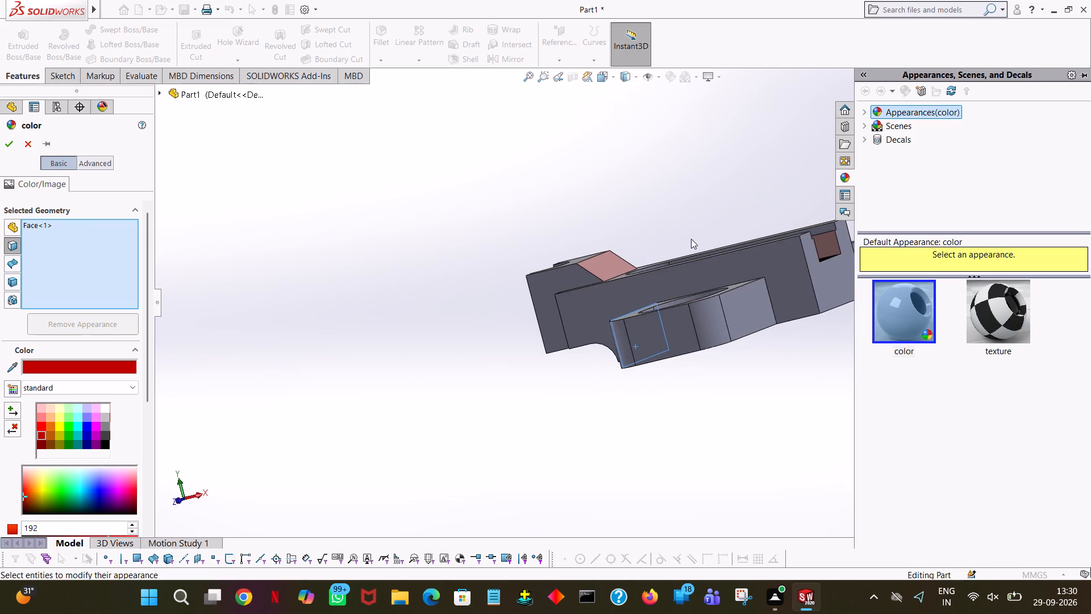
left_click(660, 331)
middle_click_drag(772, 277, 925, 258)
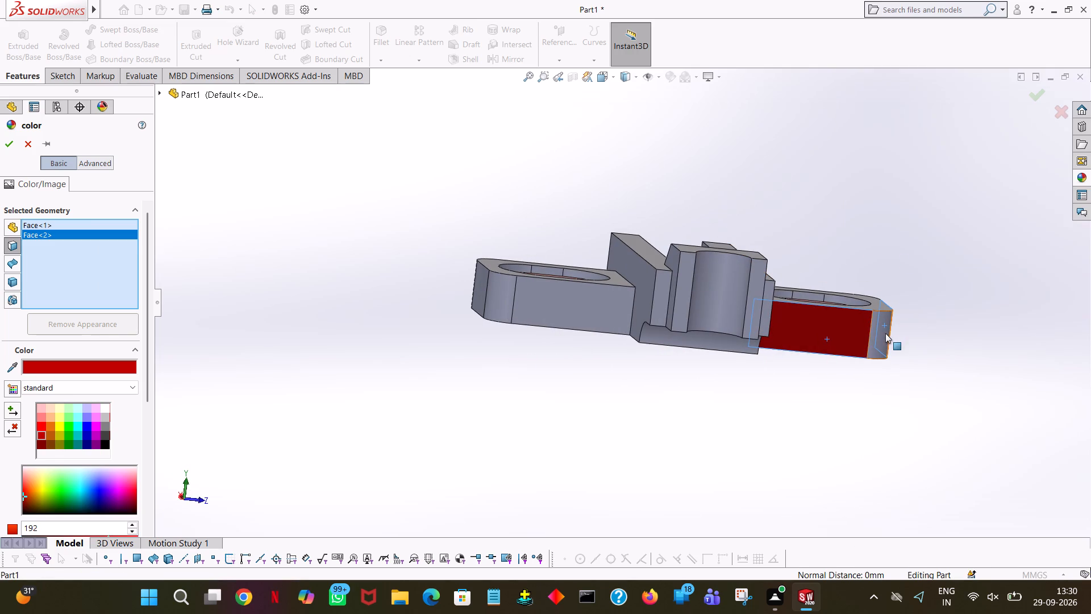
left_click(885, 333)
middle_click_drag(923, 312, 765, 330)
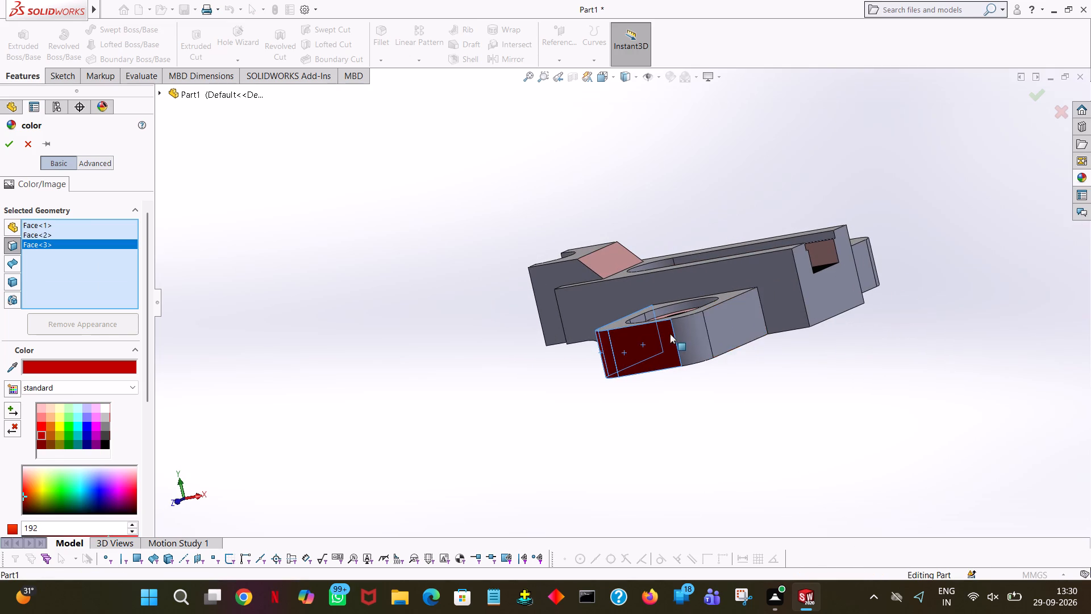
left_click(696, 327)
left_click(749, 330)
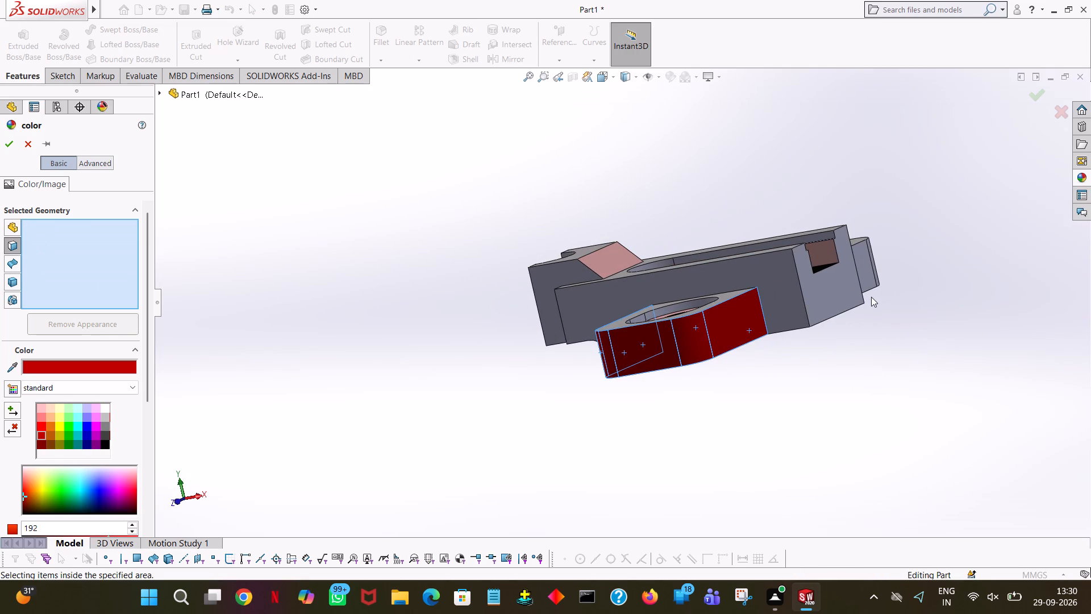
left_click(834, 296)
Add the second lug's five outer side and corner faces to the dark red appearance.
middle_click_drag(943, 285, 818, 326)
left_click(705, 292)
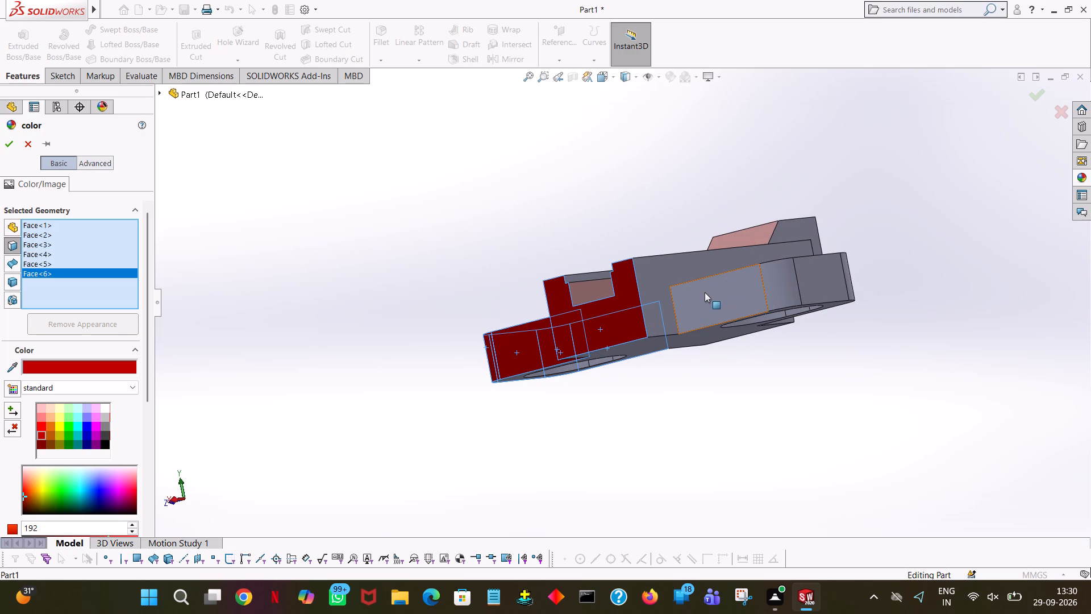
left_click(789, 280)
left_click(804, 277)
middle_click_drag(865, 285, 803, 297)
middle_click_drag(724, 327, 674, 346)
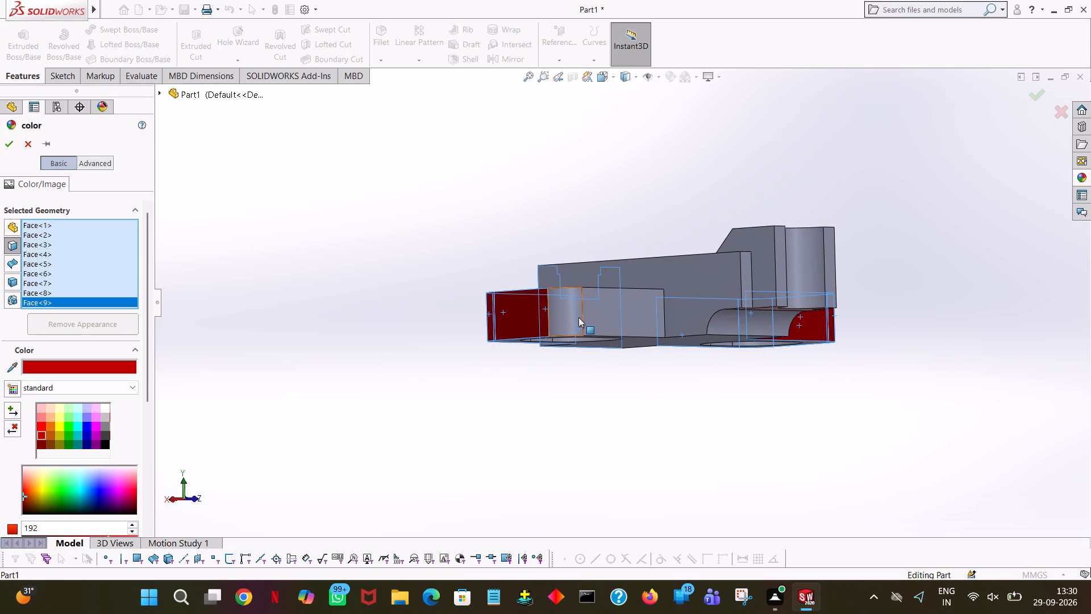
left_click(578, 317)
left_click(615, 314)
Add the curved undercut face beneath the raised end block to the dark red appearance and apply it.
middle_click_drag(757, 326, 685, 342)
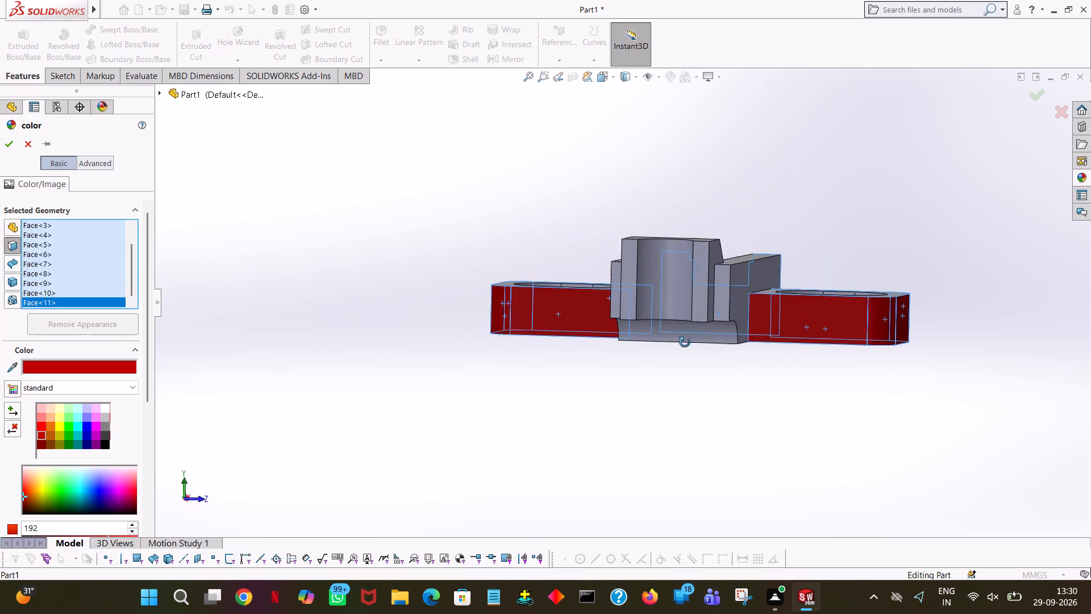
middle_click_drag(685, 342, 717, 130)
left_click_drag(703, 227, 701, 221)
middle_click_drag(915, 244, 868, 271)
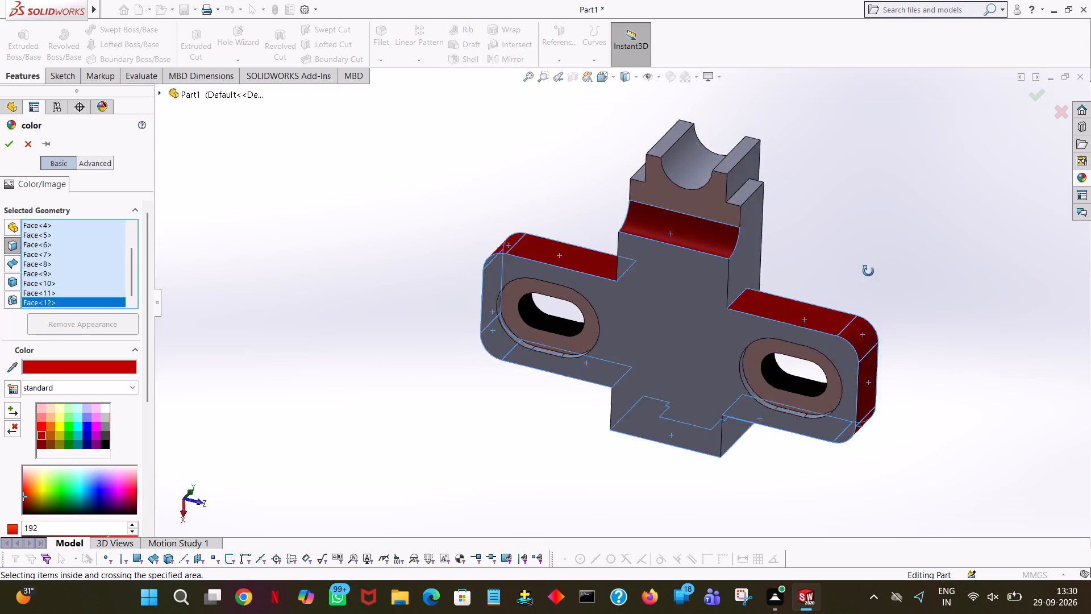
middle_click_drag(868, 271, 561, 326)
middle_click_drag(532, 380, 476, 428)
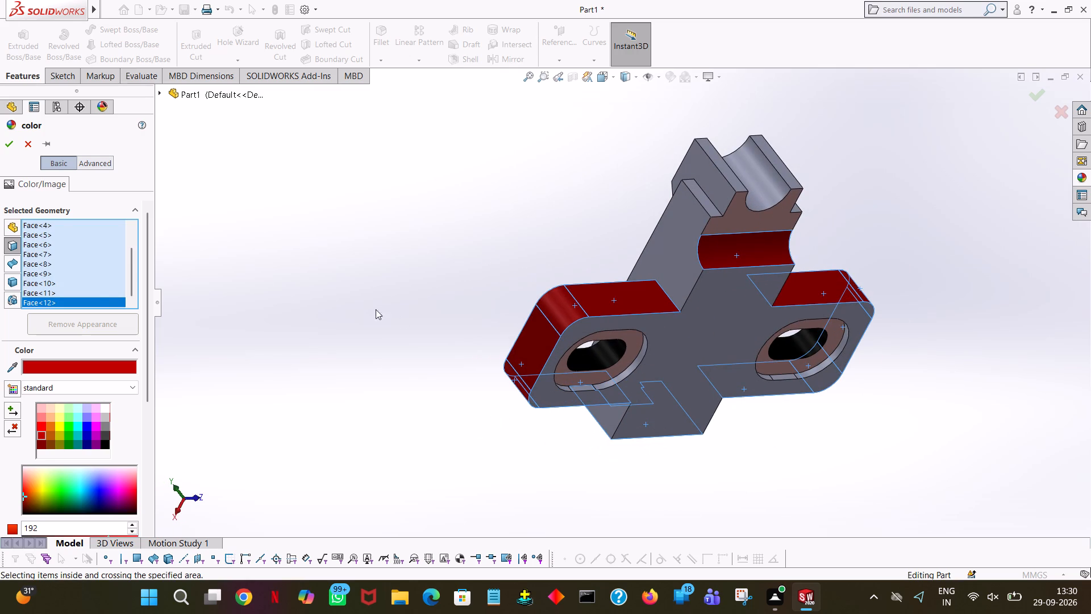
left_click(10, 144)
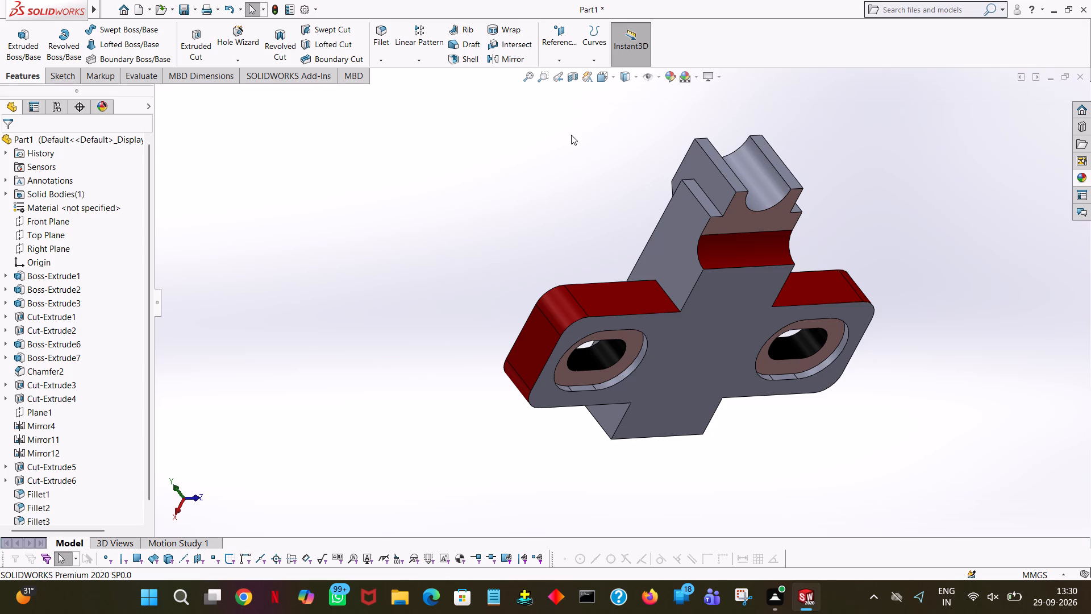
Start a green appearance on one outer long side face of the main block.
middle_click_drag(951, 150, 965, 392)
middle_click_drag(965, 392, 996, 188)
double_click(739, 249)
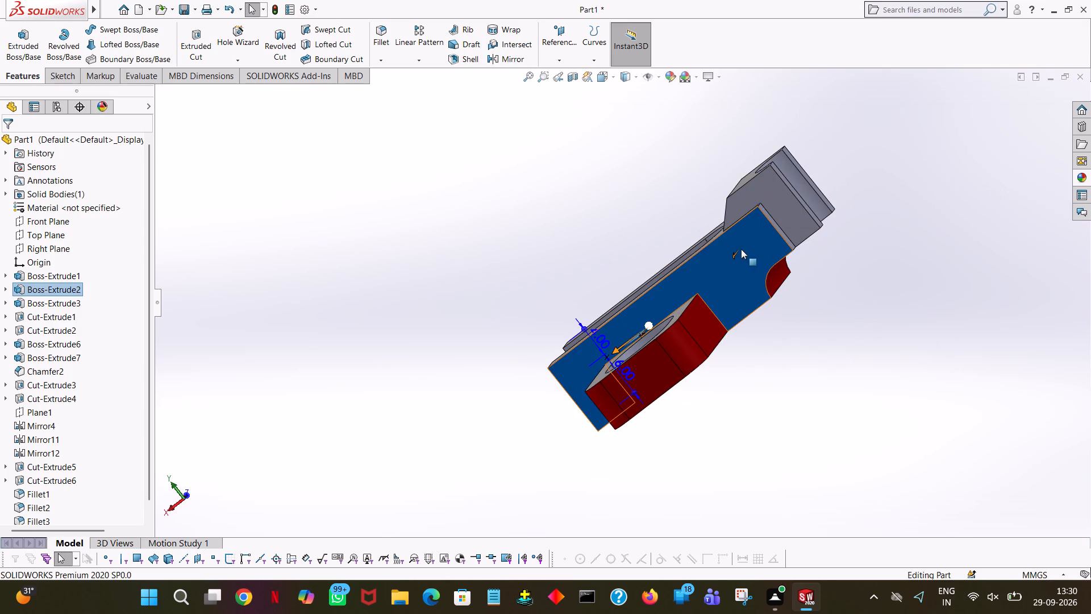
left_click(741, 249)
left_click(856, 197)
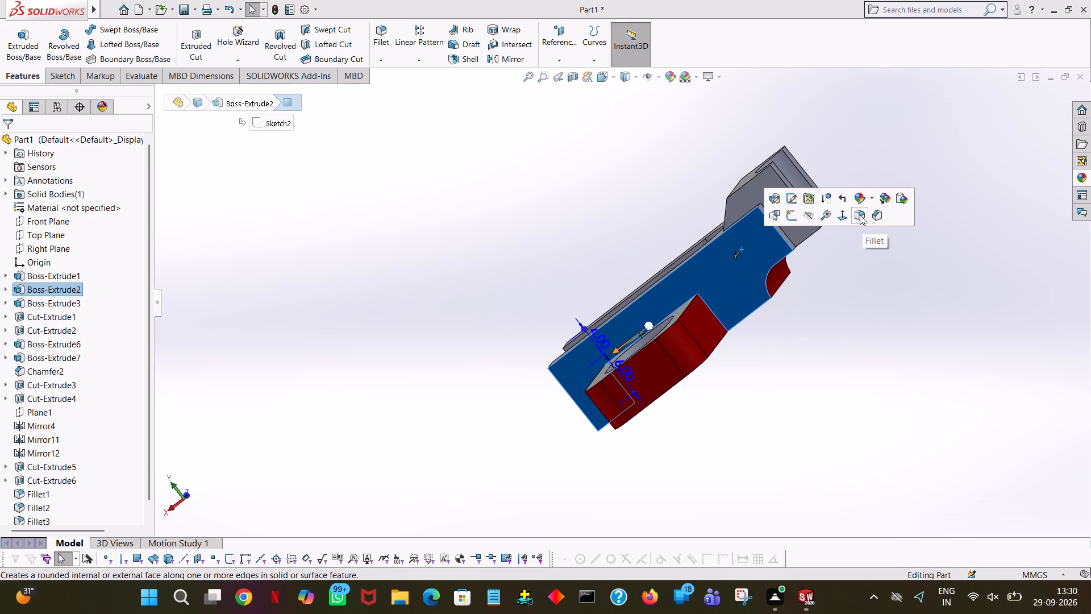
left_click(856, 196)
left_click(864, 224)
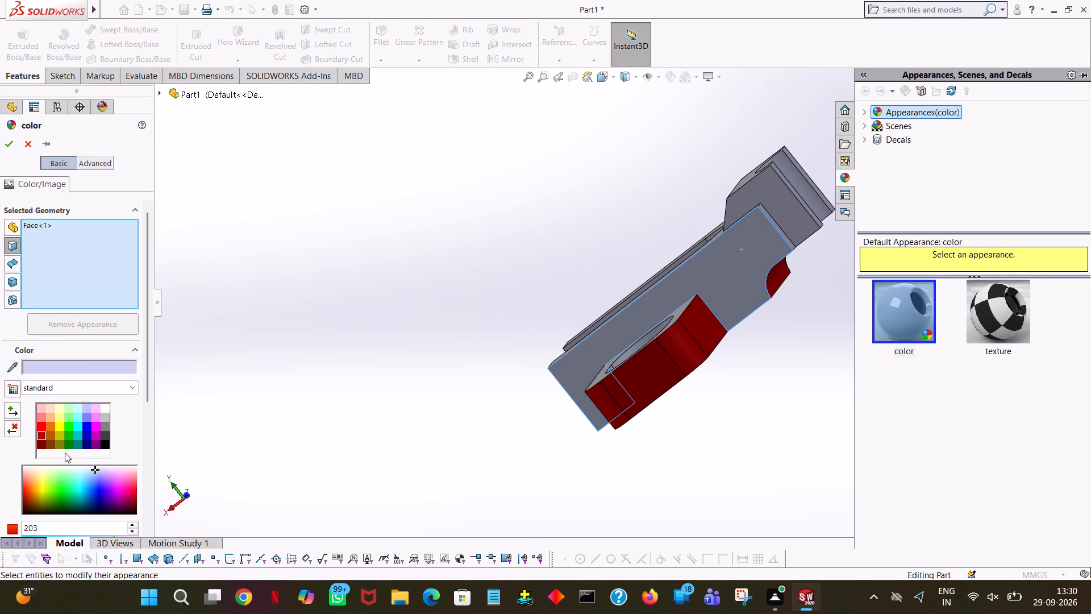
left_click(65, 438)
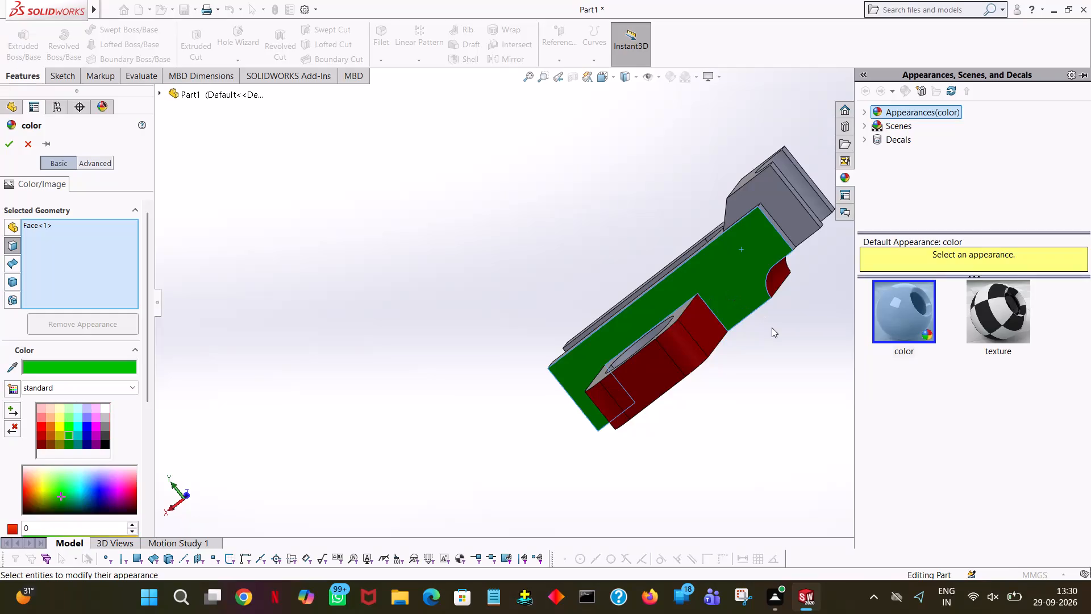
Add the plate's flat underside and the narrow step face along the central channel to the green appearance and apply it.
middle_click_drag(769, 328, 713, 273)
left_click(670, 341)
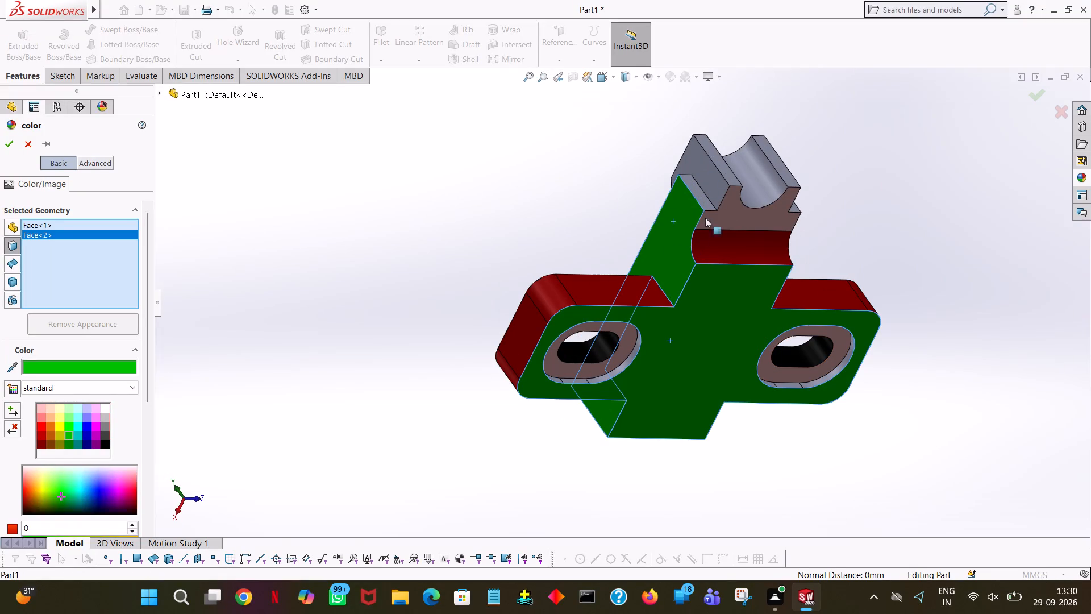
middle_click_drag(827, 238, 782, 545)
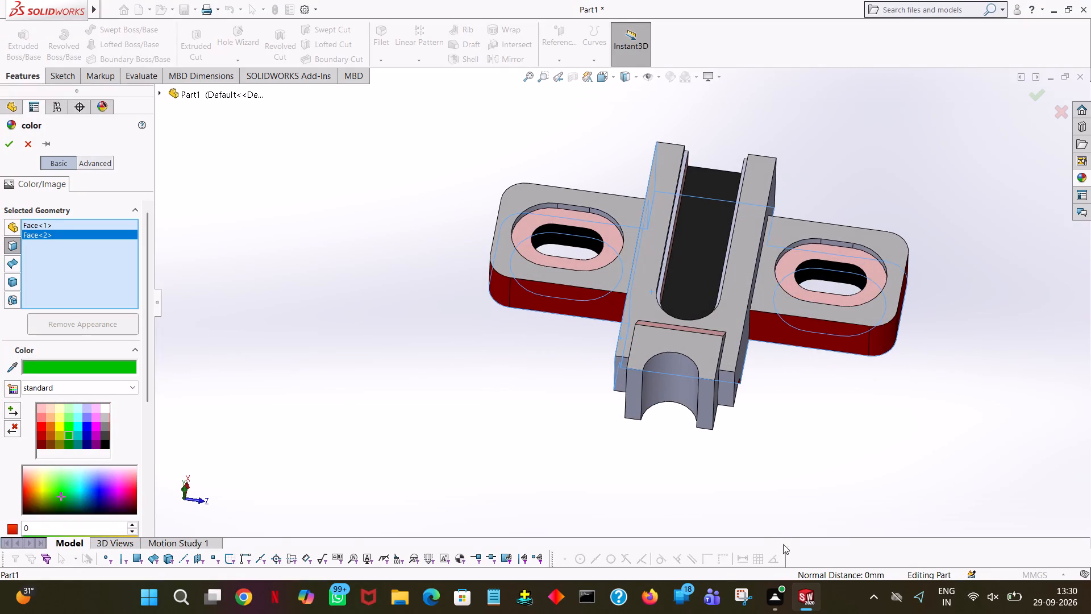
middle_click_drag(890, 214, 784, 226)
middle_click_drag(808, 268, 843, 312)
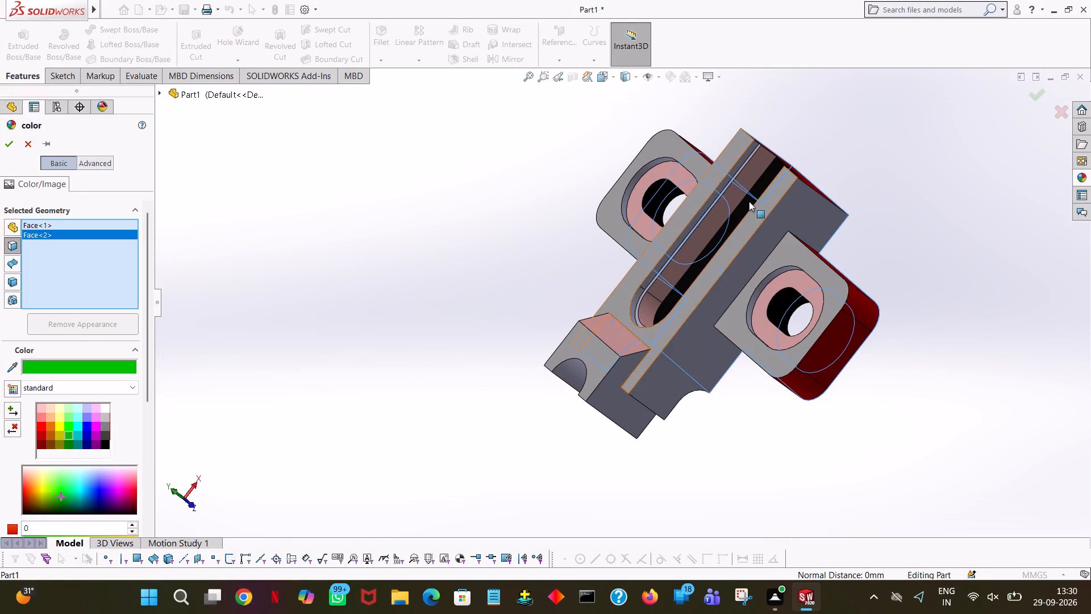
left_click(738, 173)
middle_click_drag(932, 140, 917, 166)
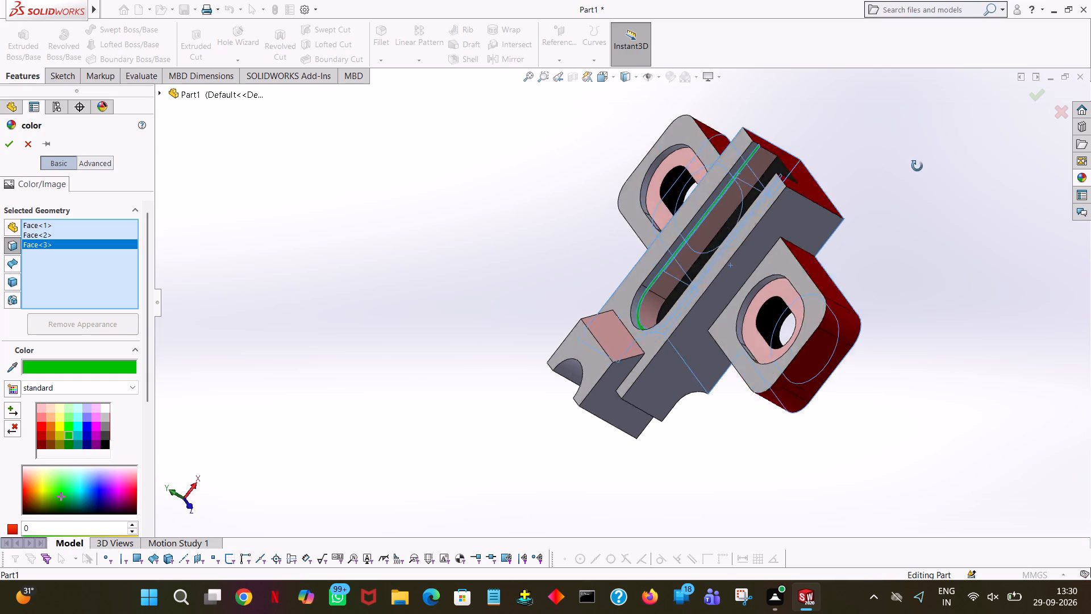
middle_click_drag(917, 166, 897, 407)
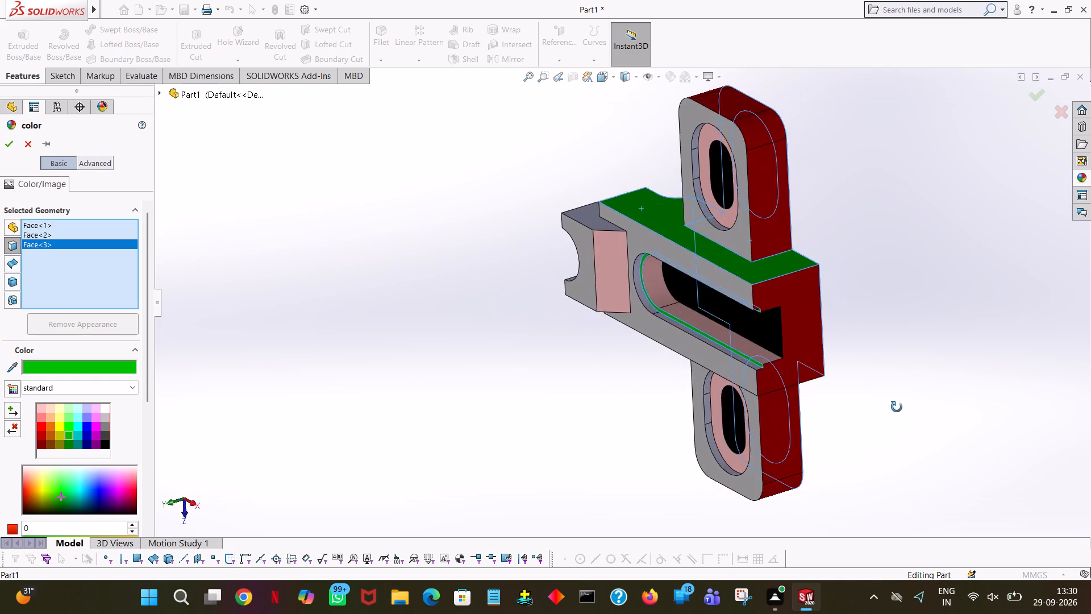
middle_click_drag(897, 407, 870, 401)
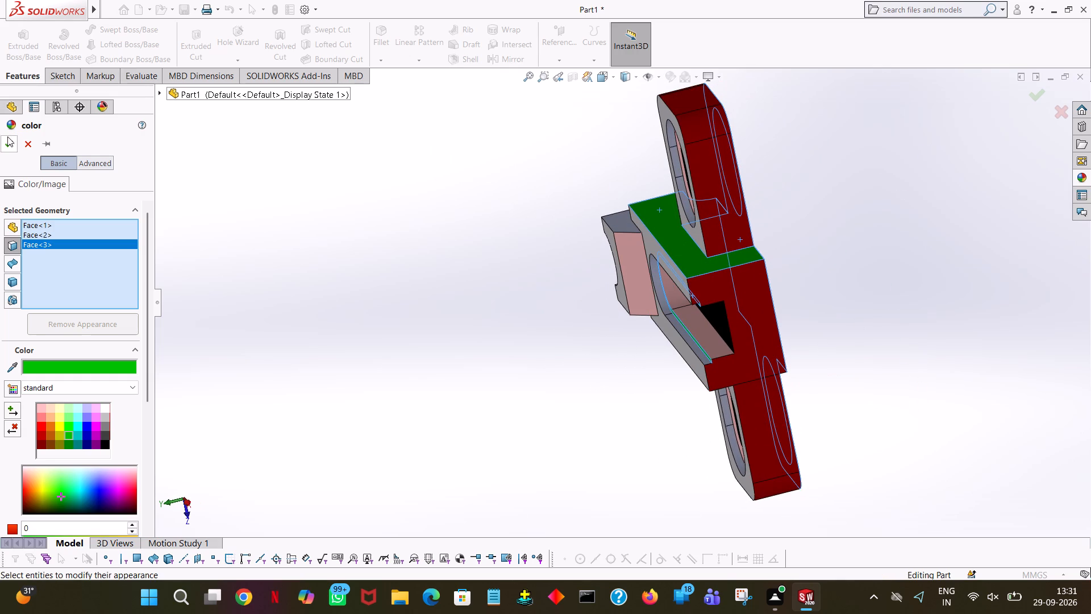
left_click_drag(6, 138, 13, 138)
left_click(283, 162)
Start a dark teal appearance on the concave face of the raised end block's half-round notch.
middle_click_drag(571, 182, 626, 155)
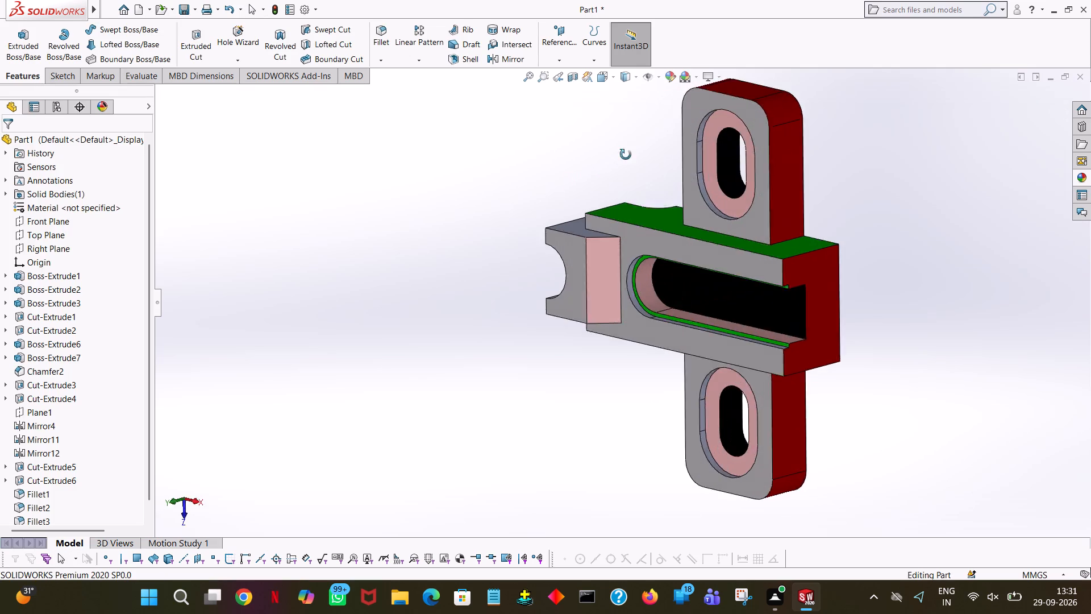
middle_click_drag(626, 155, 685, 53)
middle_click_drag(705, 55, 802, 27)
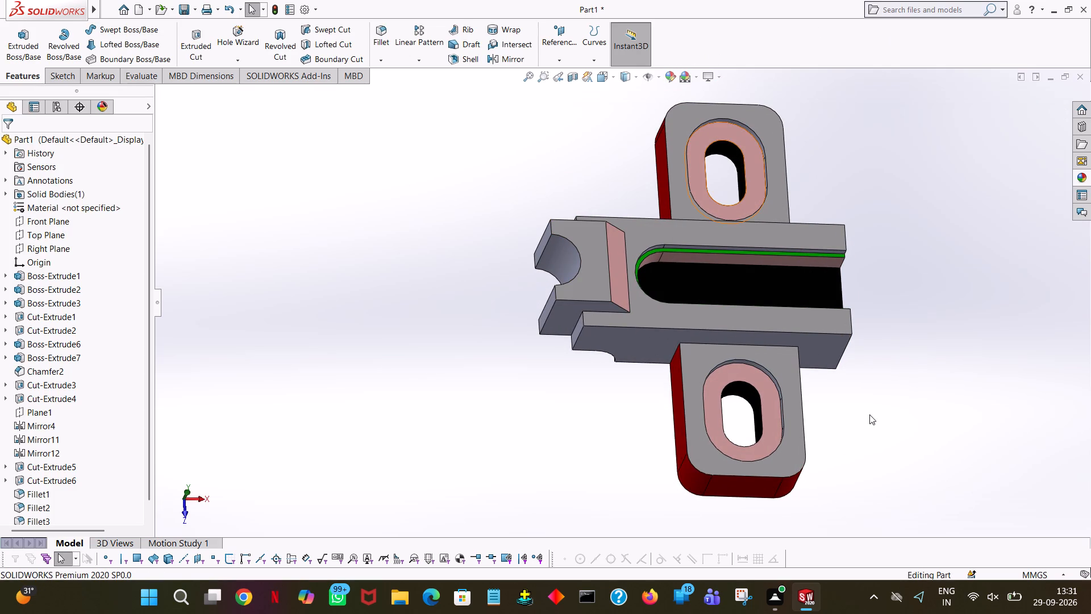
middle_click_drag(869, 414, 994, 414)
left_click(773, 287)
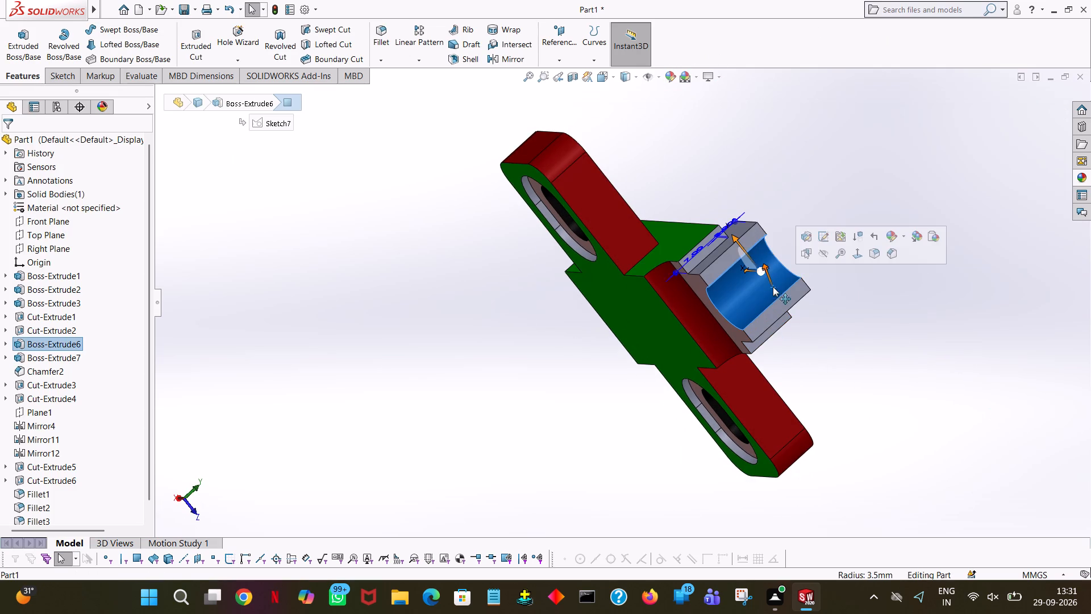
left_click(892, 238)
left_click(896, 265)
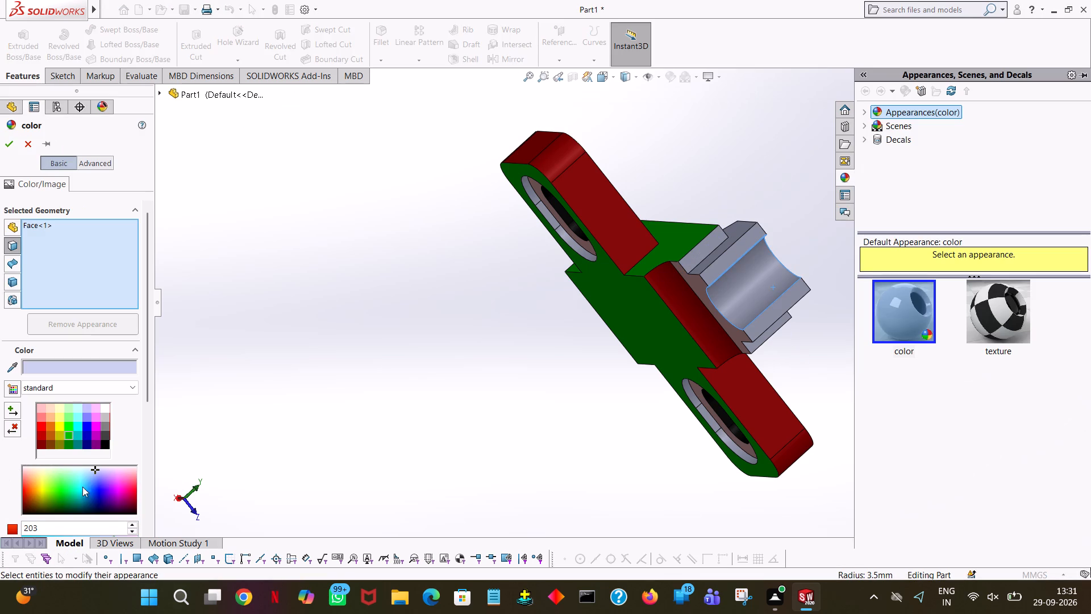
left_click(82, 443)
Add the raised end block's flat end faces beside the notch and its stepped faces on both sides to the teal appearance.
middle_click_drag(644, 408, 588, 388)
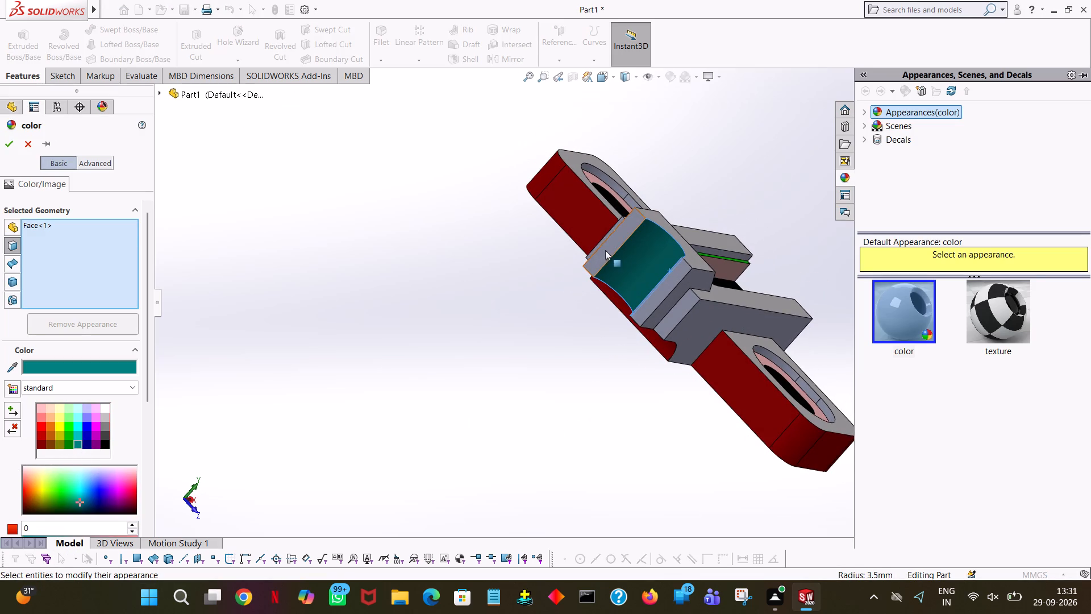
left_click(605, 250)
left_click(678, 275)
left_click(684, 295)
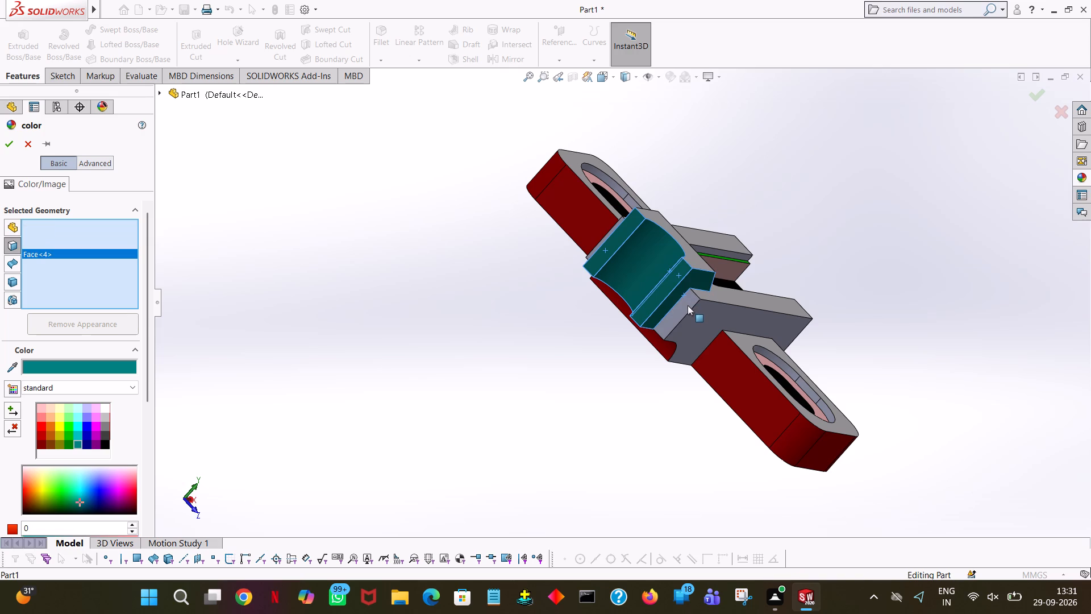
left_click(688, 305)
middle_click_drag(714, 300, 743, 390)
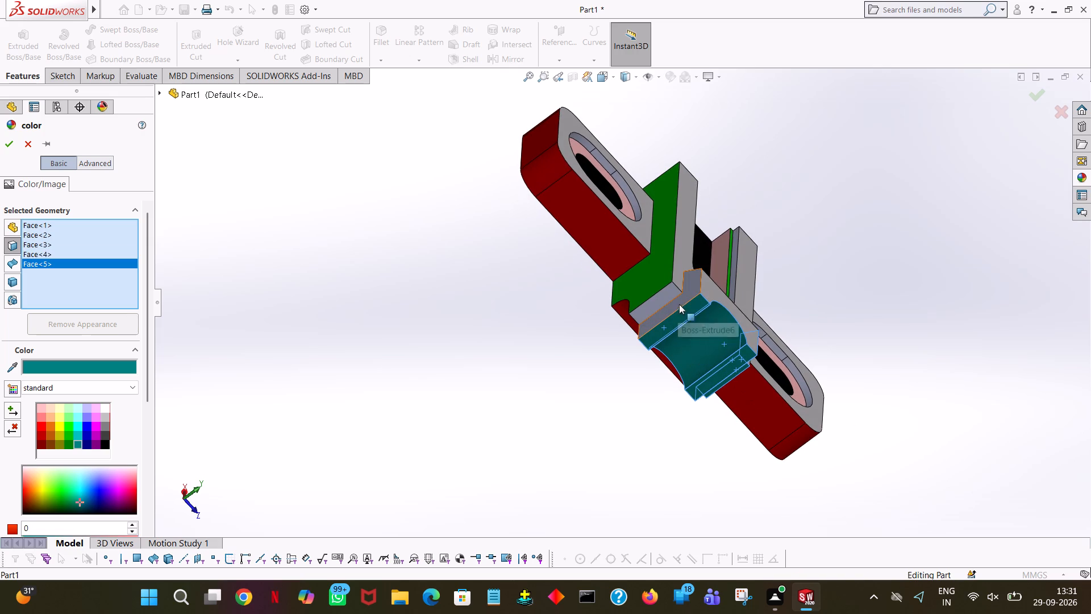
left_click(679, 304)
left_click(671, 301)
left_click(664, 293)
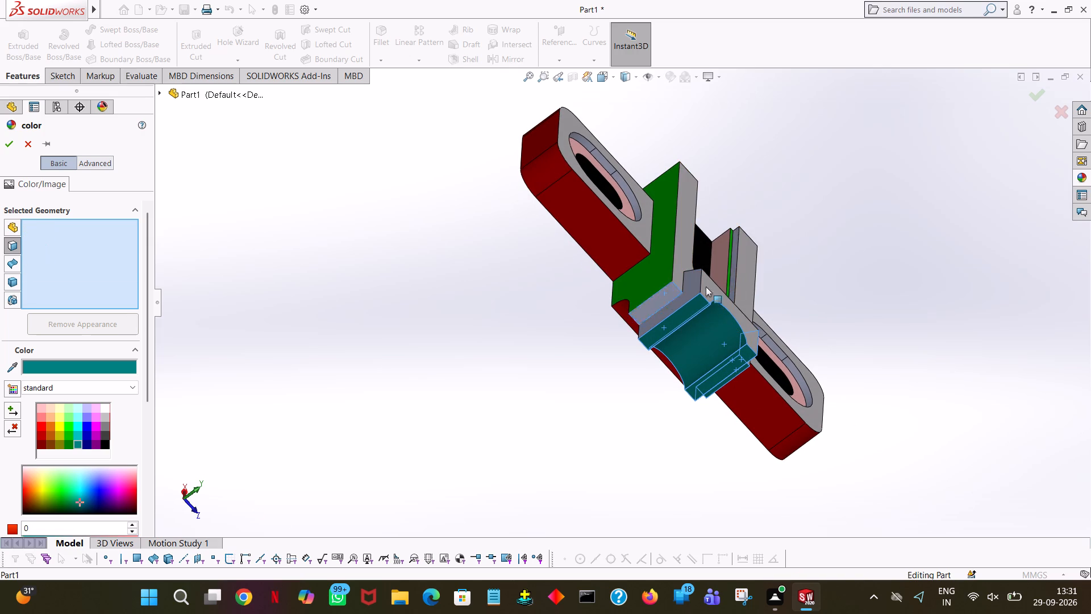
Add three underside recess wall faces on each lug and the second lug's recess floor to the teal appearance and apply it.
middle_click_drag(778, 256, 576, 317)
middle_click_drag(500, 280, 440, 338)
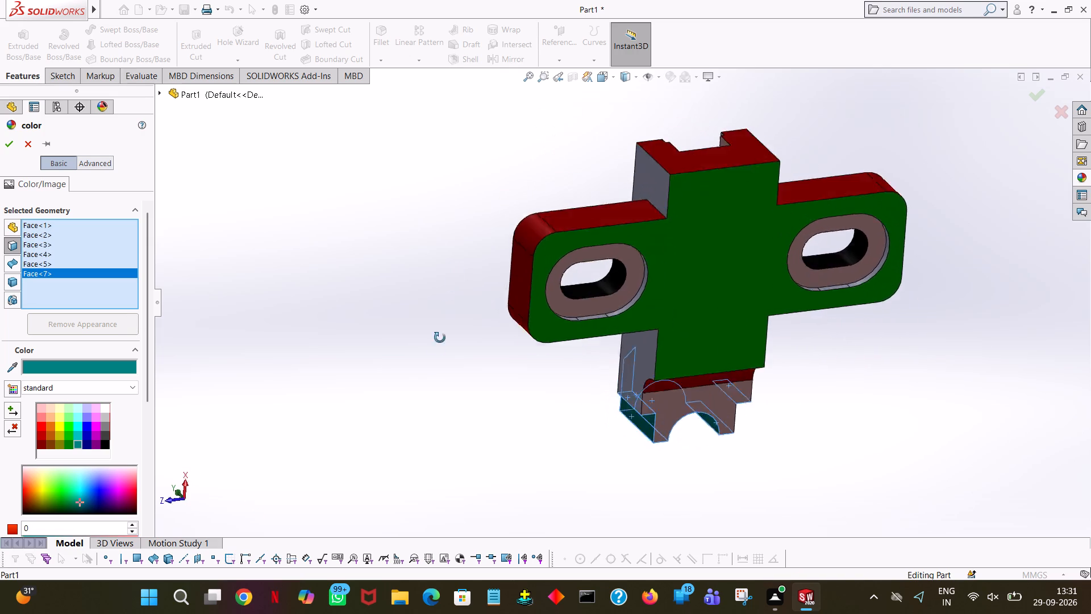
middle_click_drag(440, 338, 422, 449)
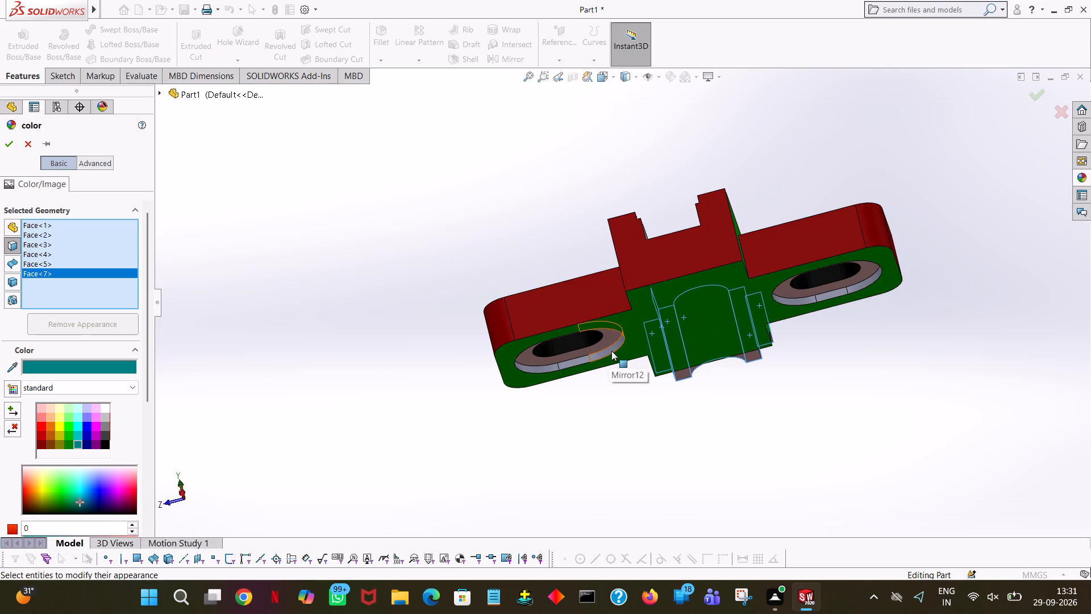
left_click(611, 351)
left_click(580, 362)
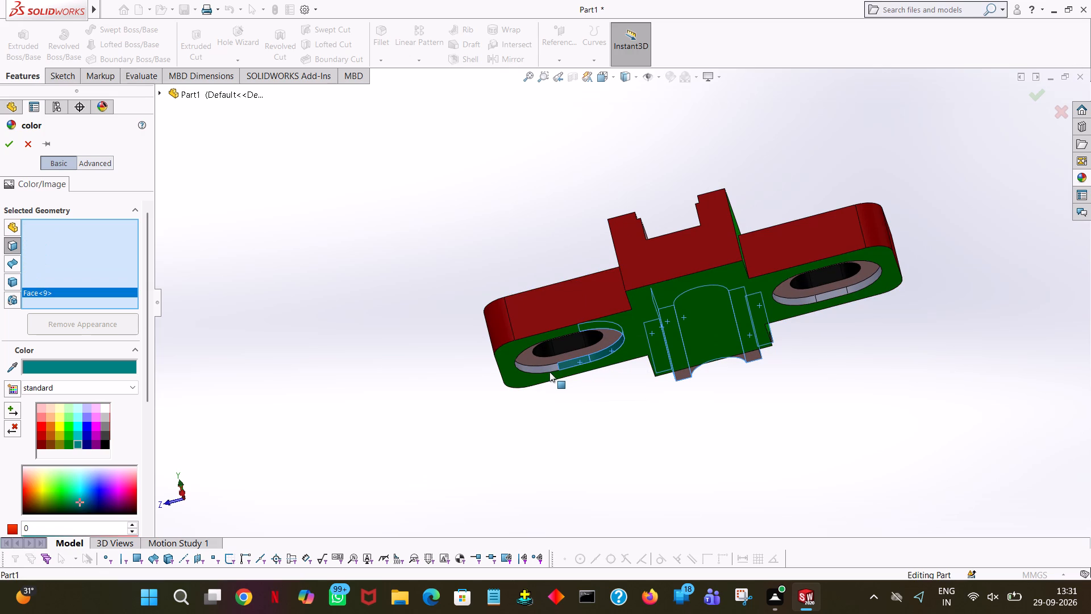
left_click(549, 372)
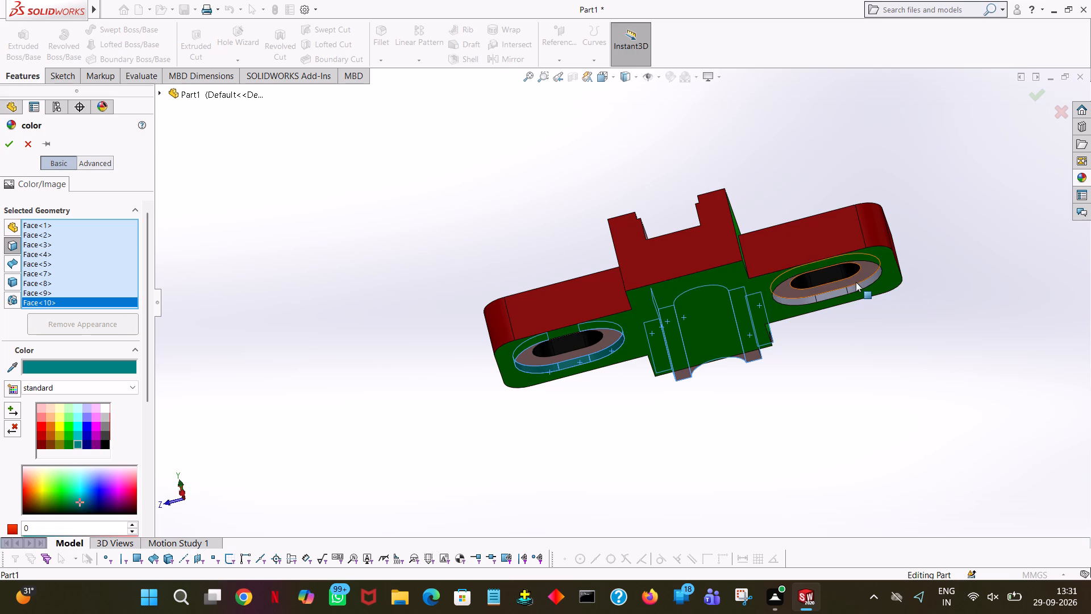
left_click(857, 286)
left_click(840, 295)
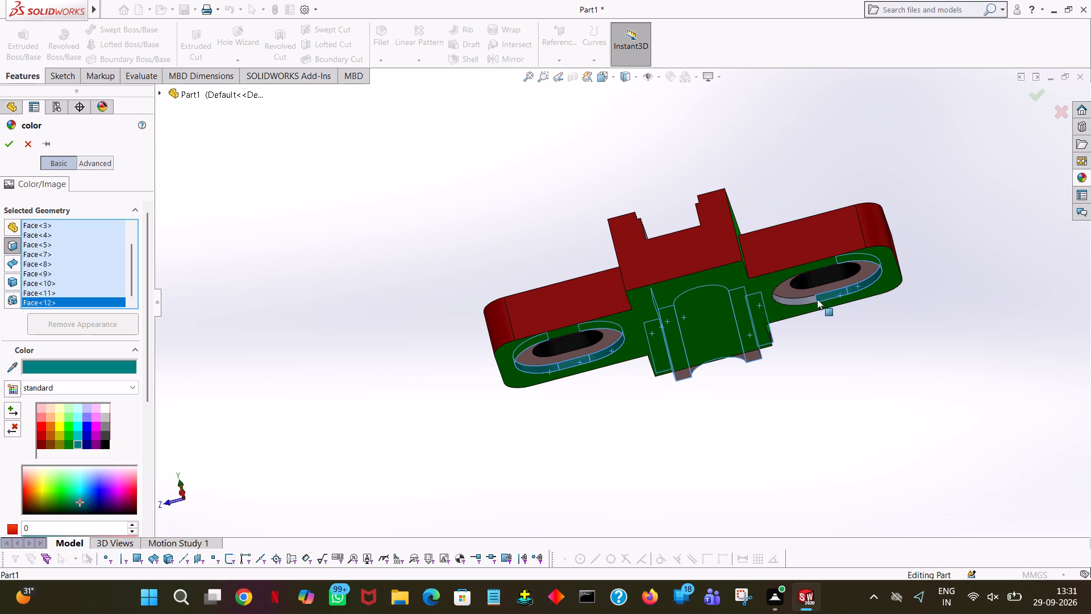
left_click(800, 301)
middle_click_drag(862, 243, 854, 78)
left_click(814, 183)
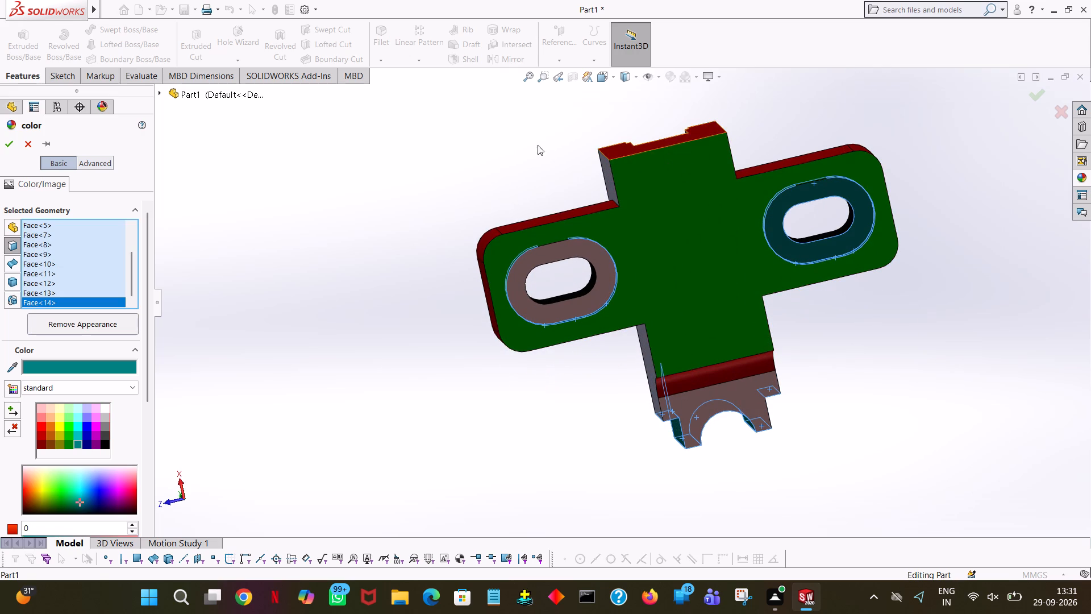
left_click(7, 144)
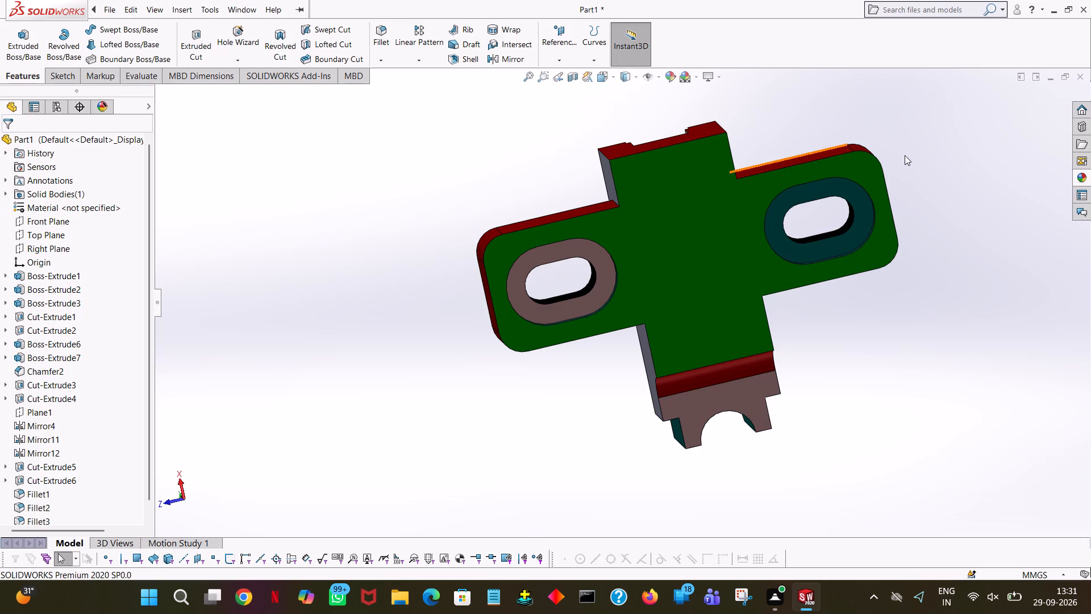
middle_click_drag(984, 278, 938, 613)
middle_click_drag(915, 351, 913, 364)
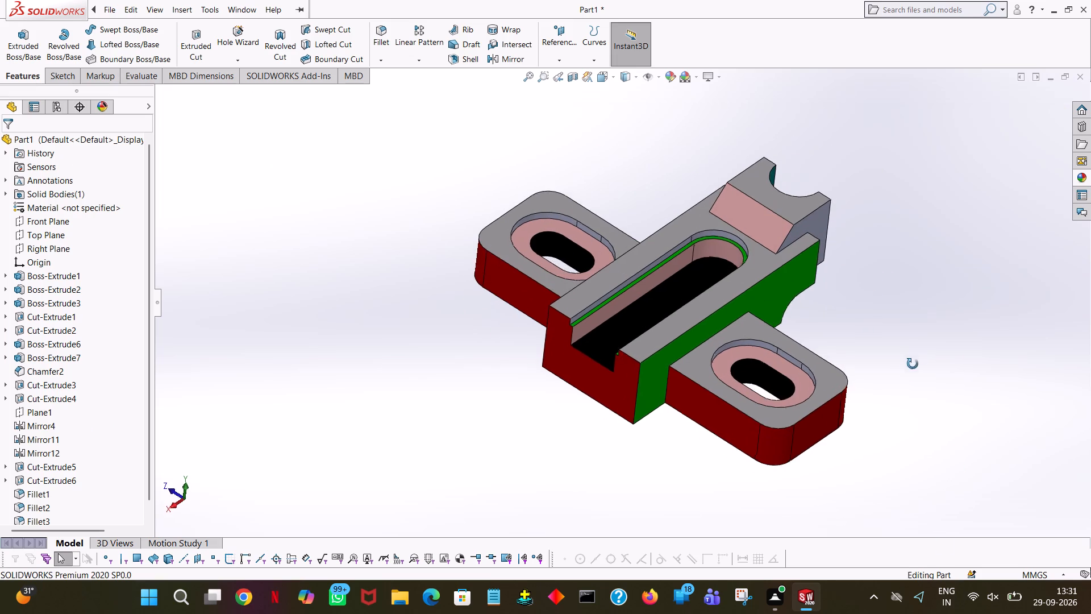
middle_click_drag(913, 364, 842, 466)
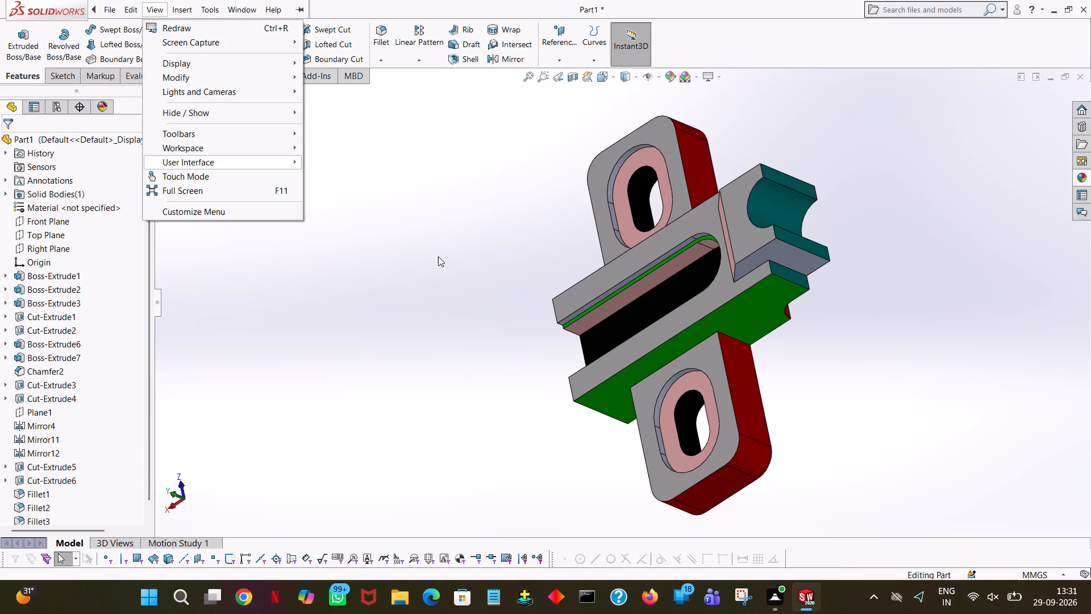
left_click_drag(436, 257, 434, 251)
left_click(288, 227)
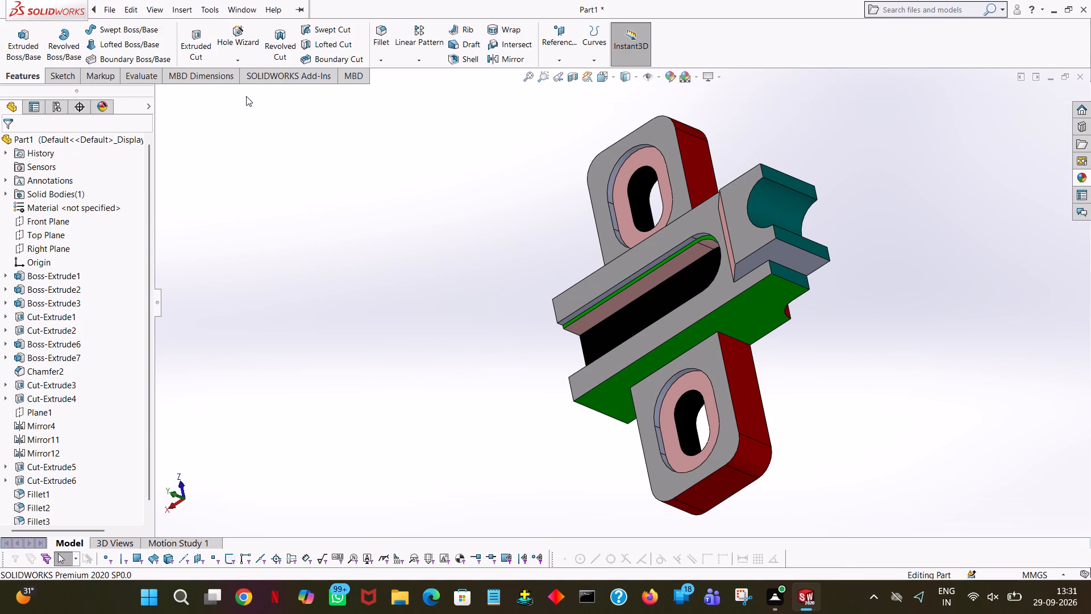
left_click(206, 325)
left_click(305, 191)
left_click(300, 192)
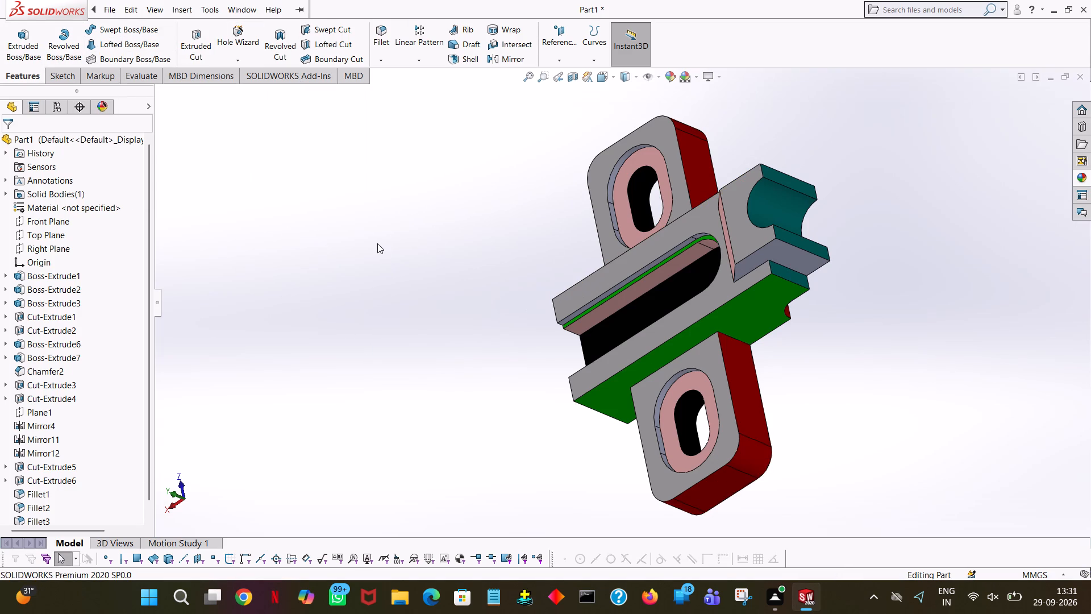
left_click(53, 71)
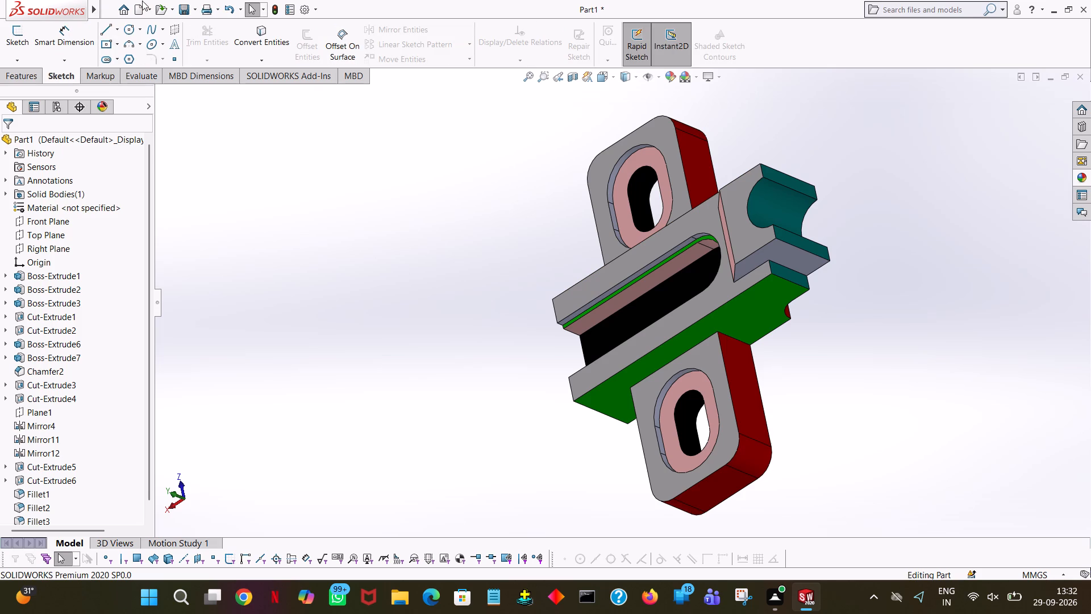
Save the part as "mounting base plate" in the "desighn new job" folder.
left_click(182, 7)
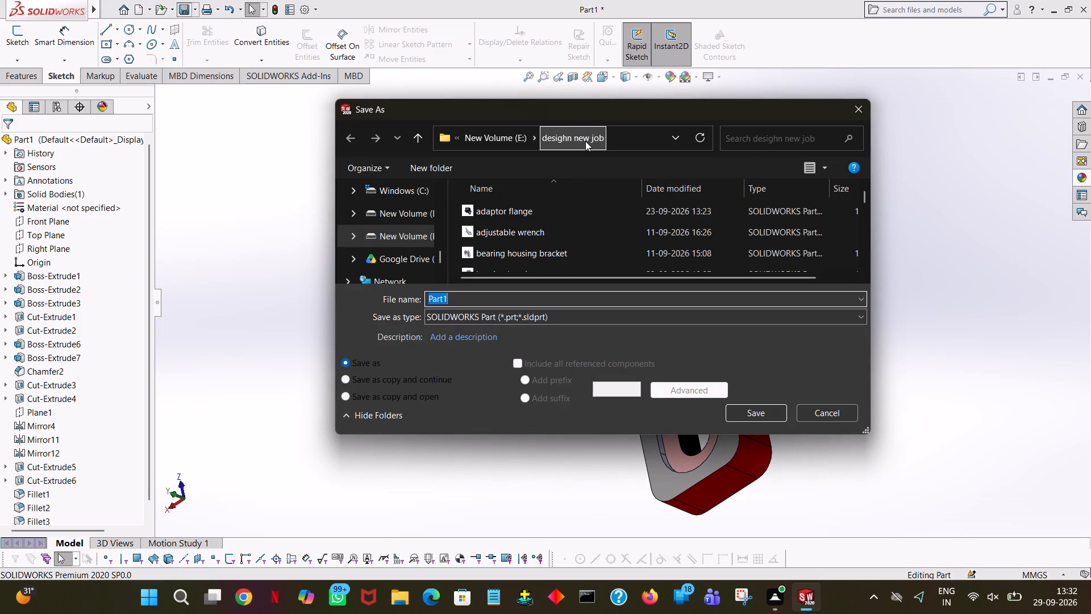
type("mounting base plate")
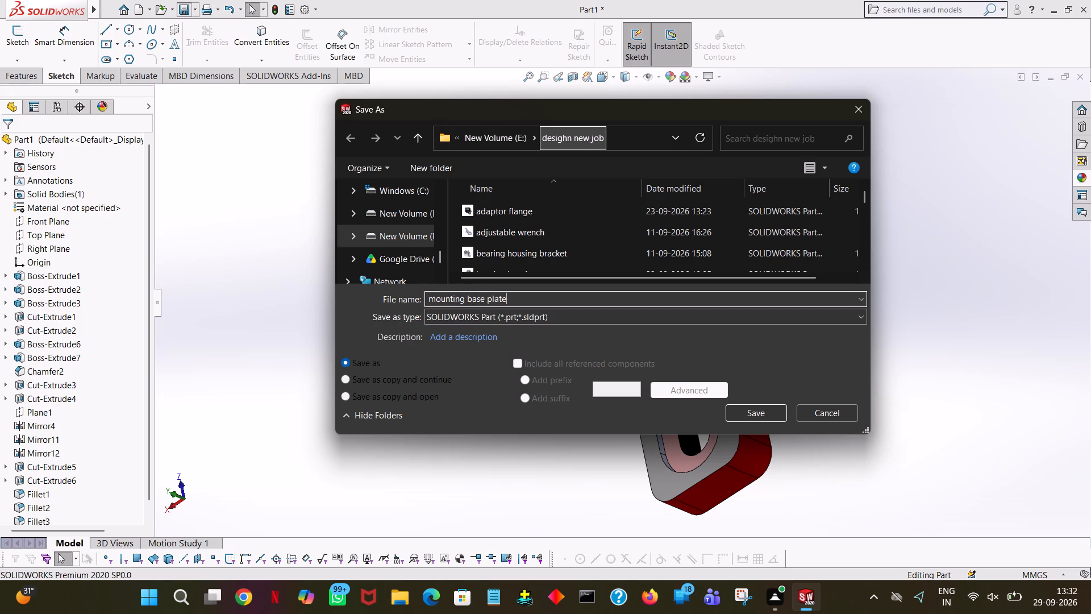
left_click(757, 416)
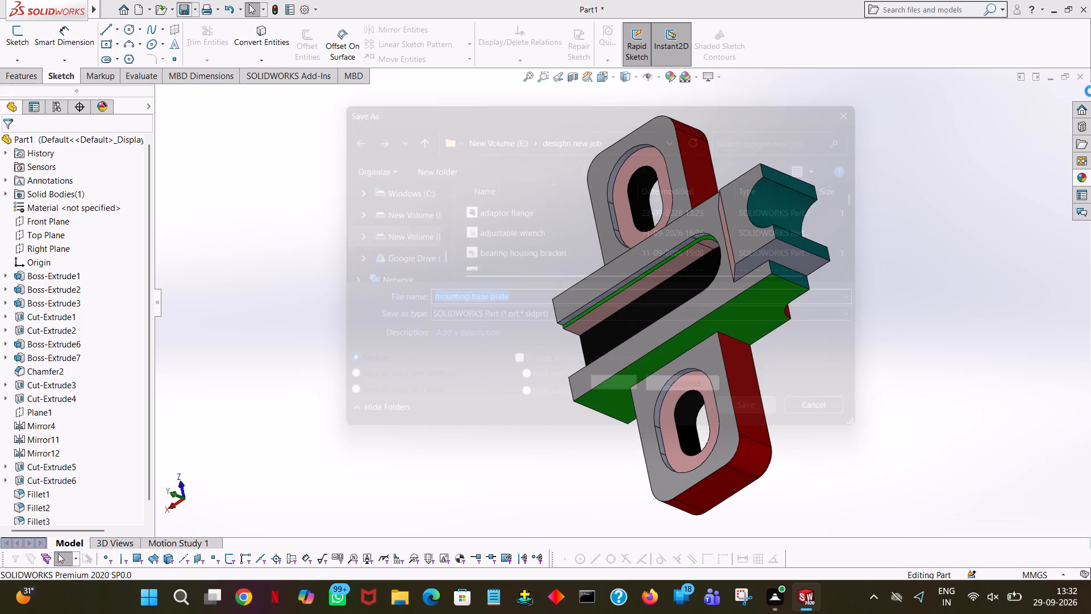
Save a PDF copy of the part as "mounting base plate" in the "pdf new job" folder on drive E.
left_click(195, 10)
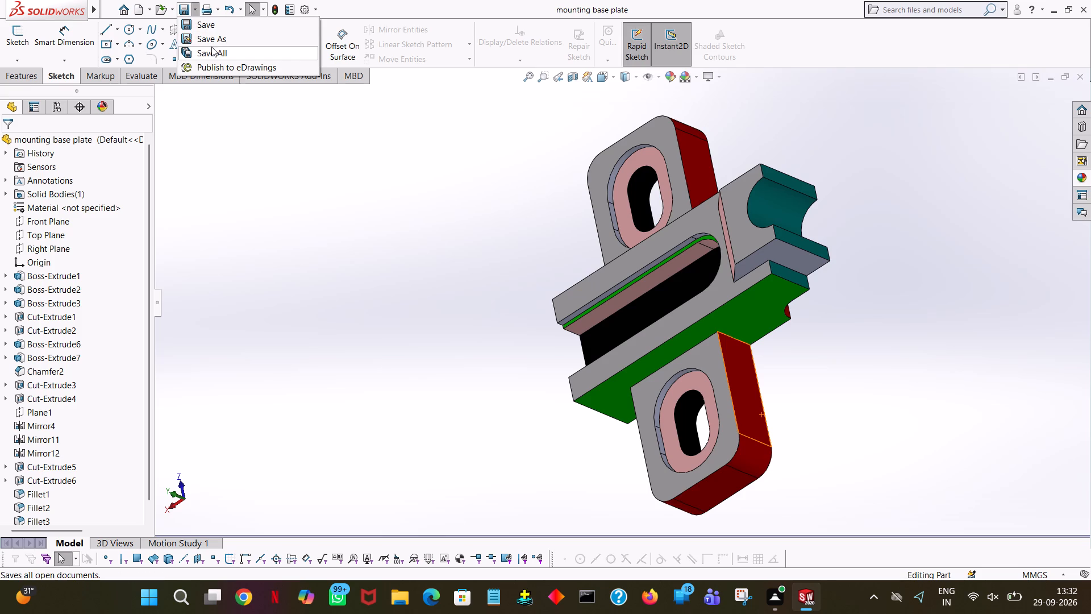
left_click(216, 43)
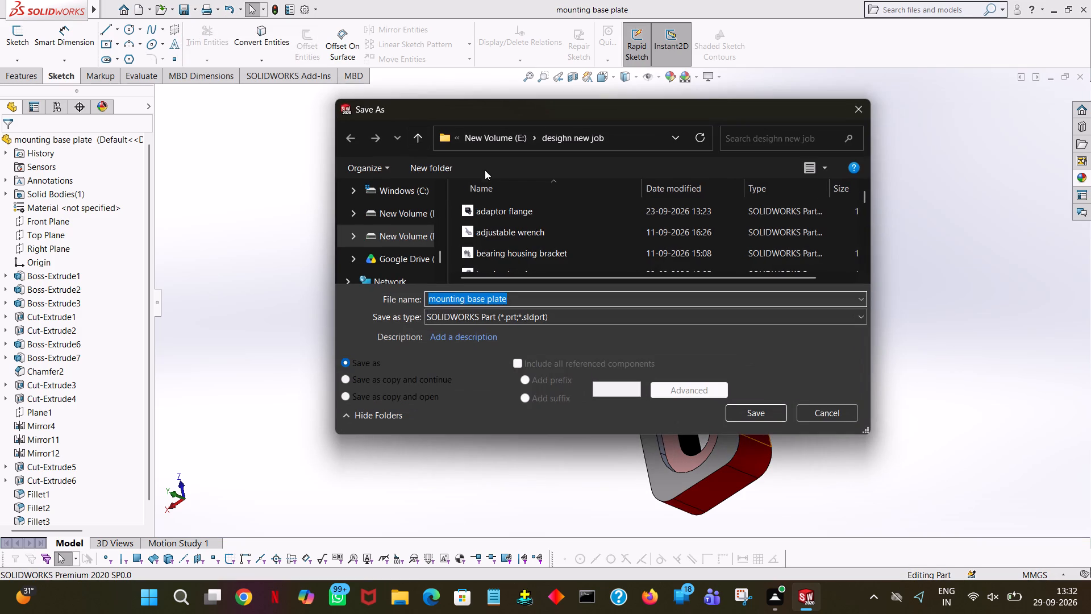
left_click(494, 144)
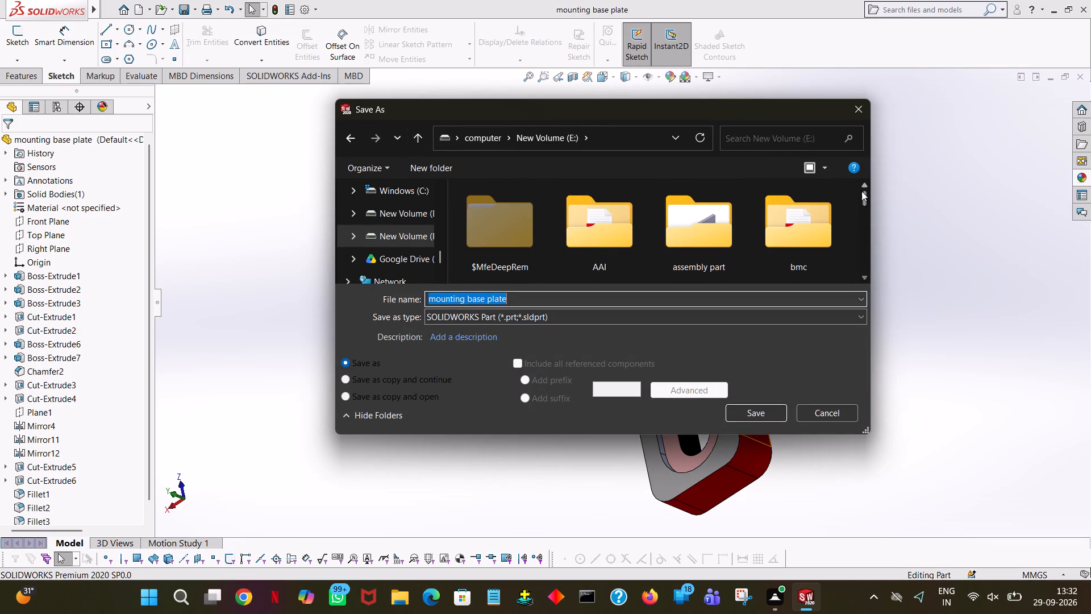
left_click_drag(867, 194, 869, 240)
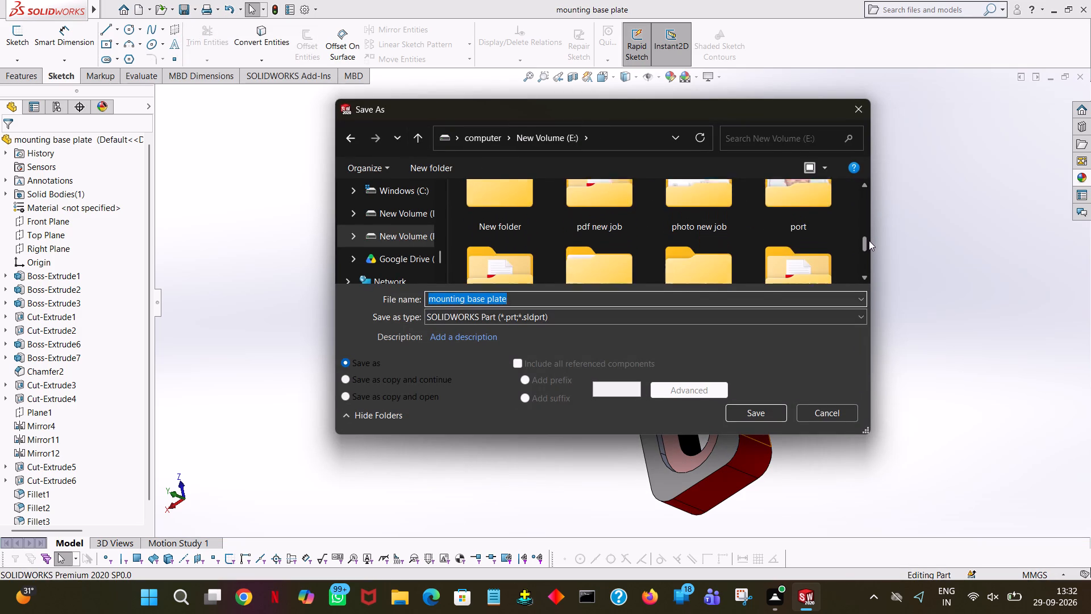
left_click_drag(869, 240, 866, 239)
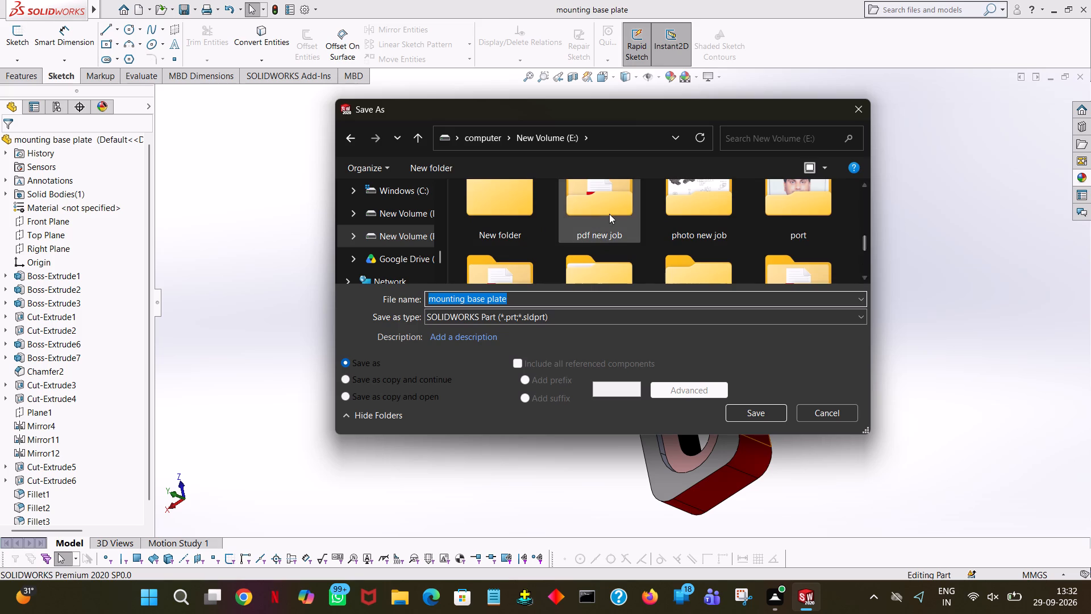
double_click(609, 214)
left_click(553, 316)
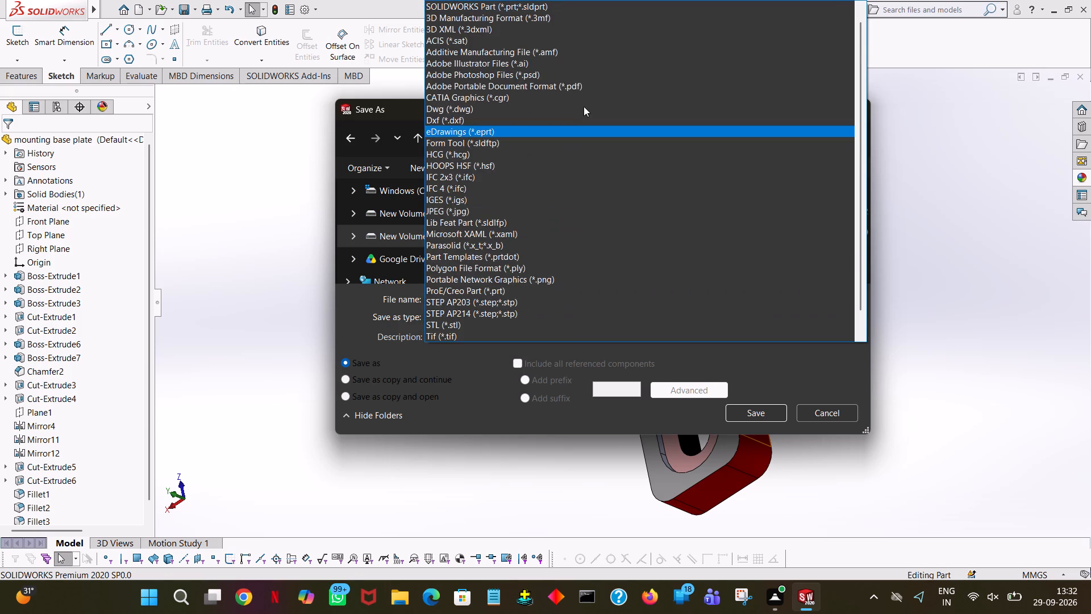
left_click(593, 89)
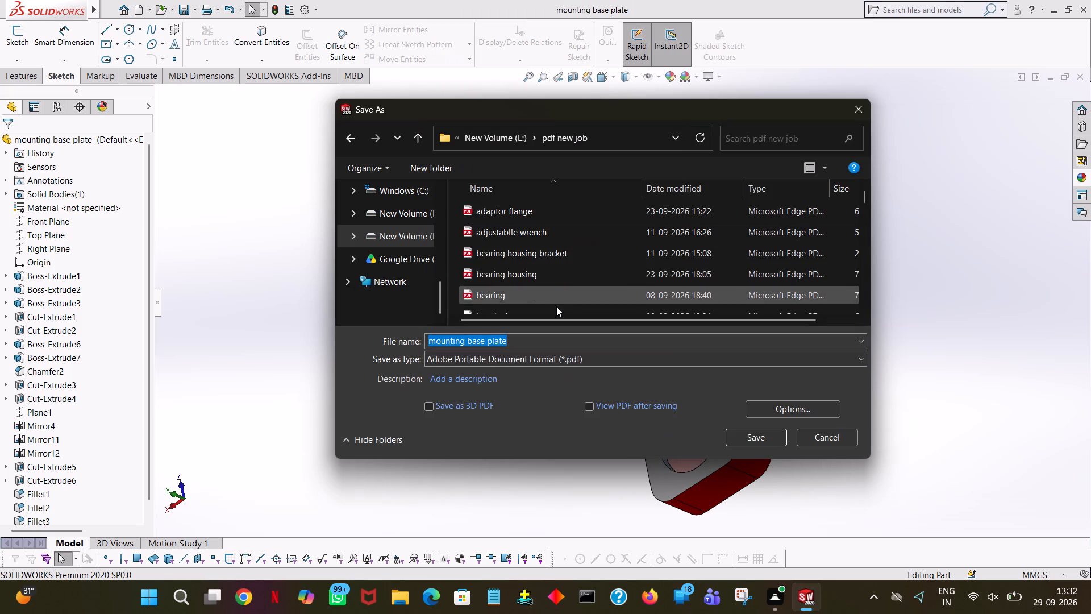
left_click(774, 439)
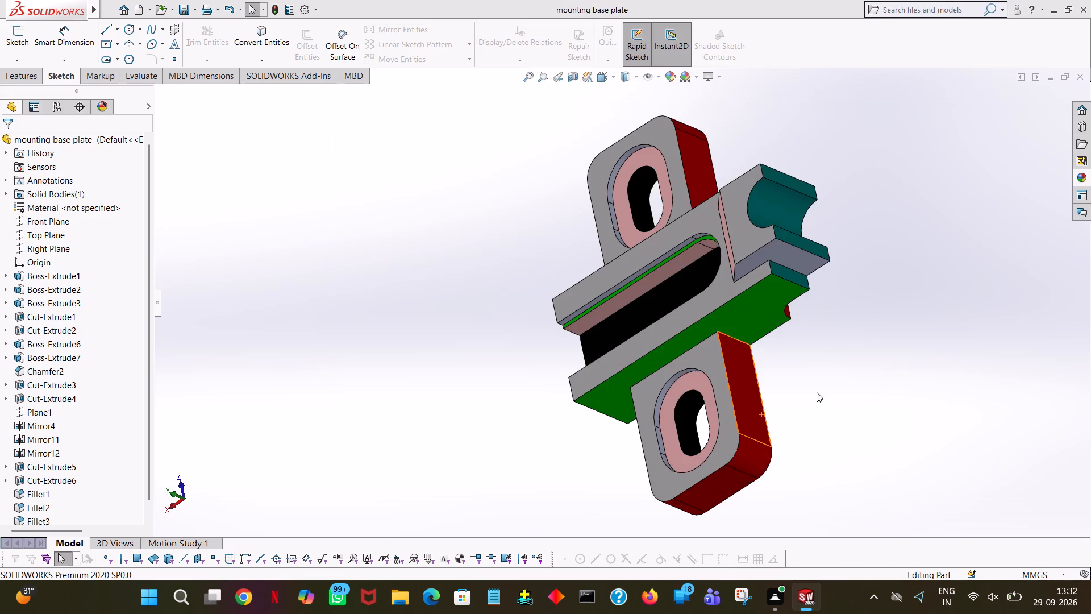